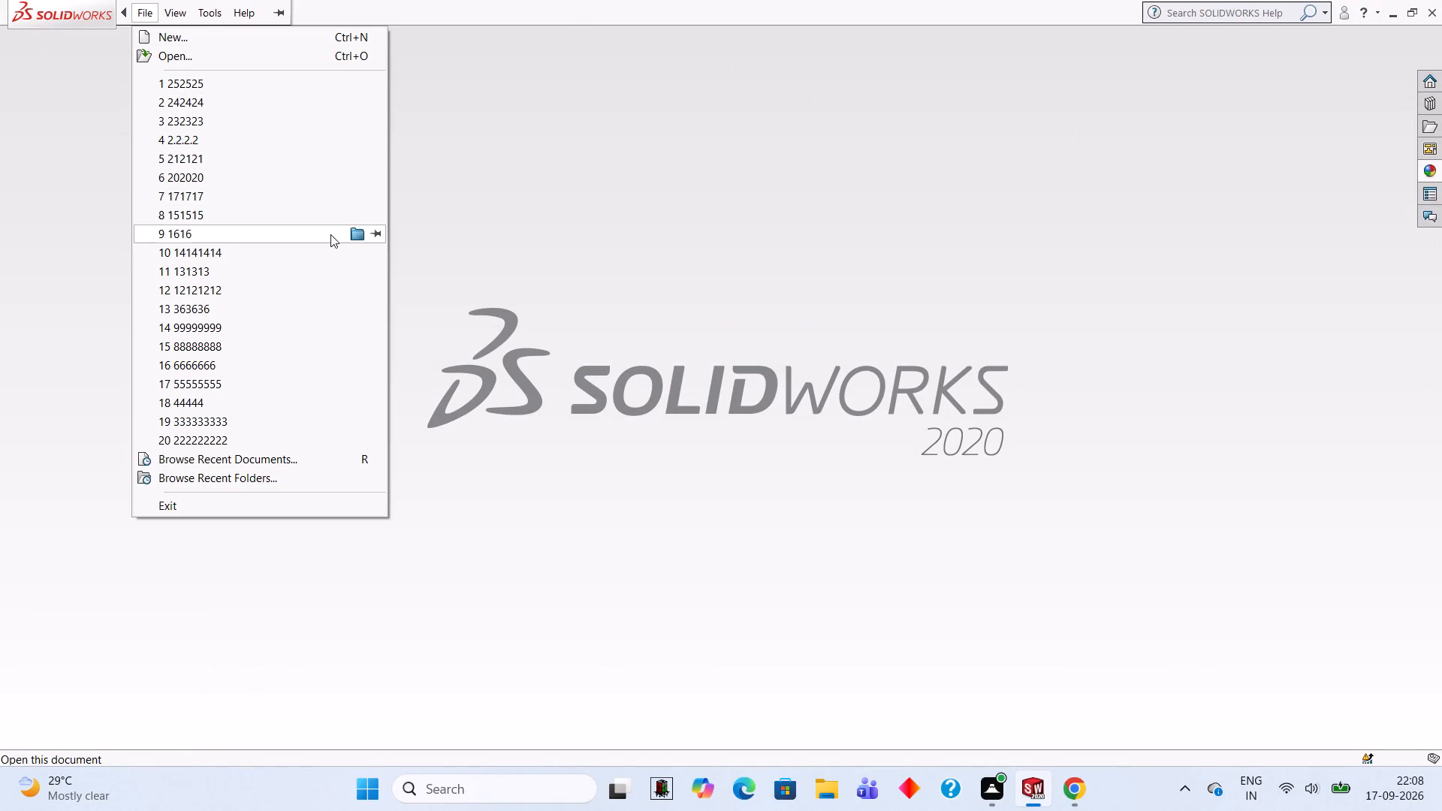
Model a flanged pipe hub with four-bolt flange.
Create a new part document.
click(171, 42)
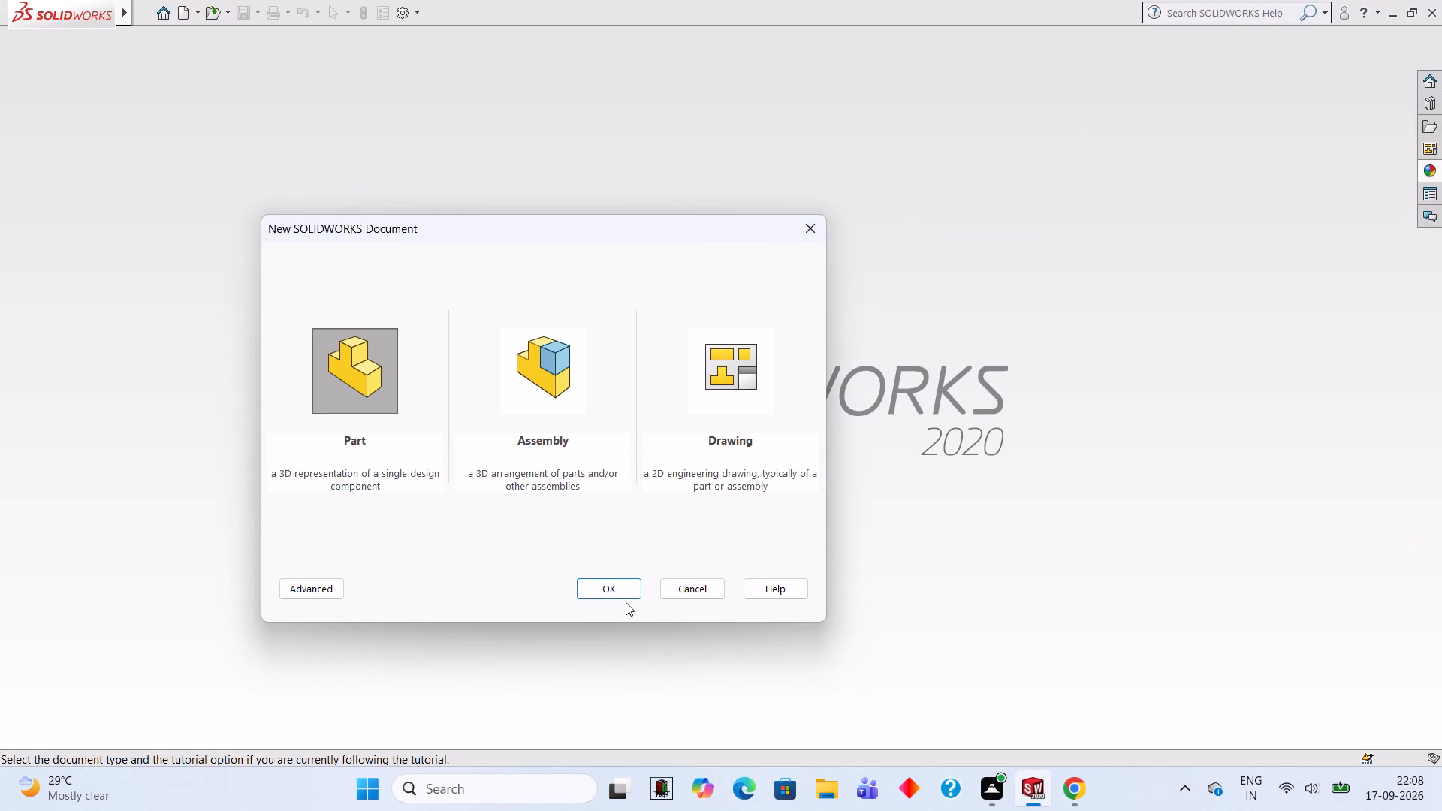
click(623, 593)
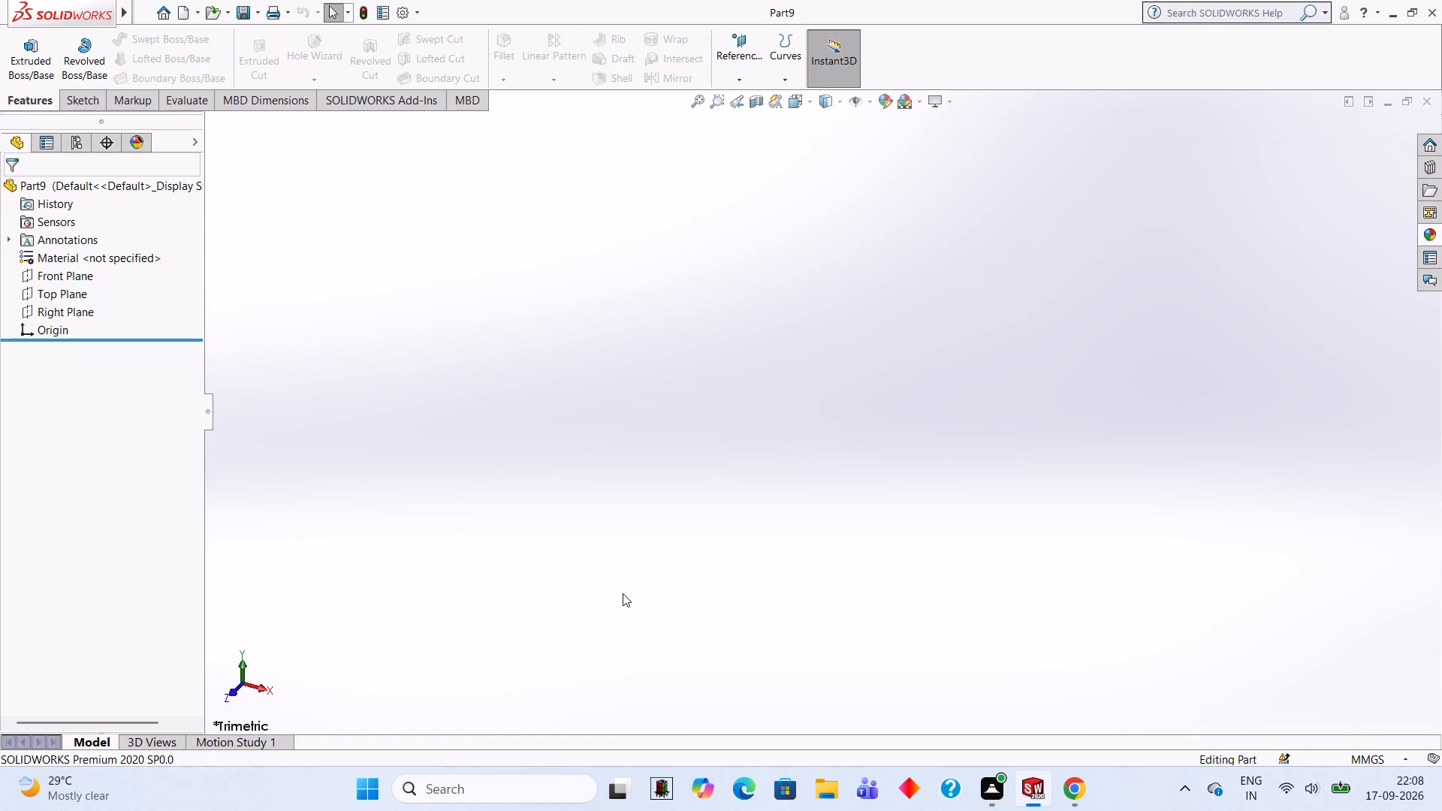
Sketch a 34 mm diameter circle centred on the origin on the Front Plane.
click(71, 283)
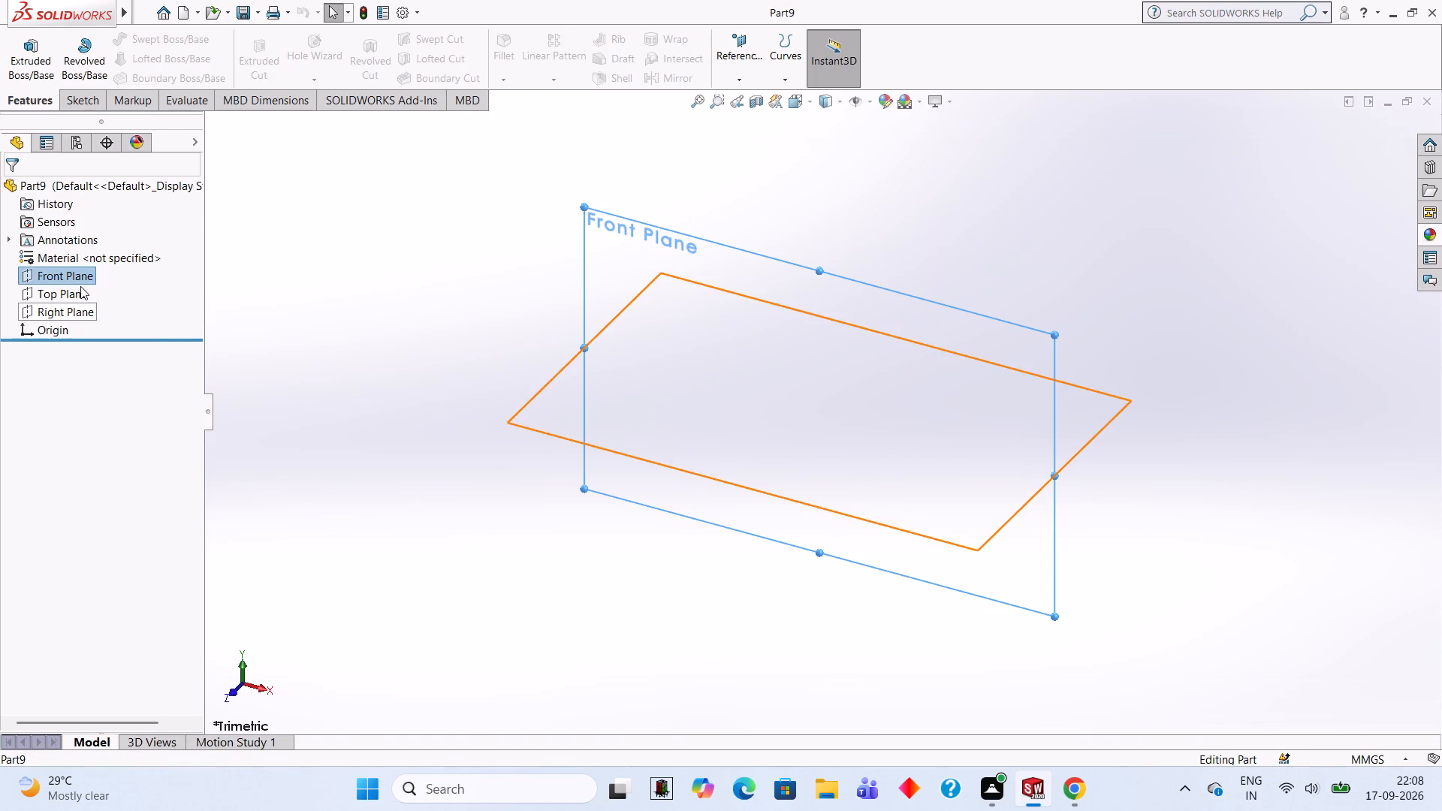
click(85, 277)
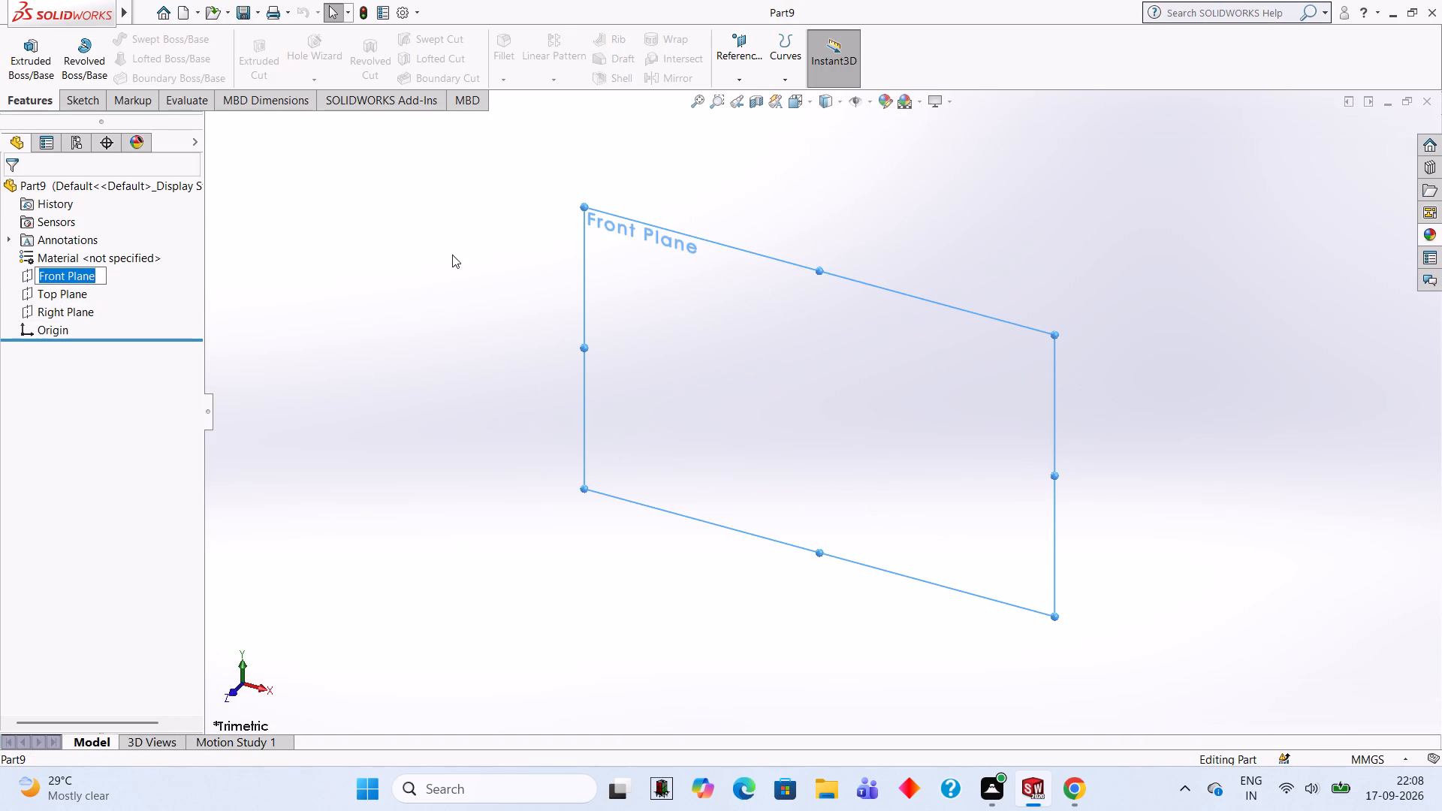
click(442, 257)
click(83, 270)
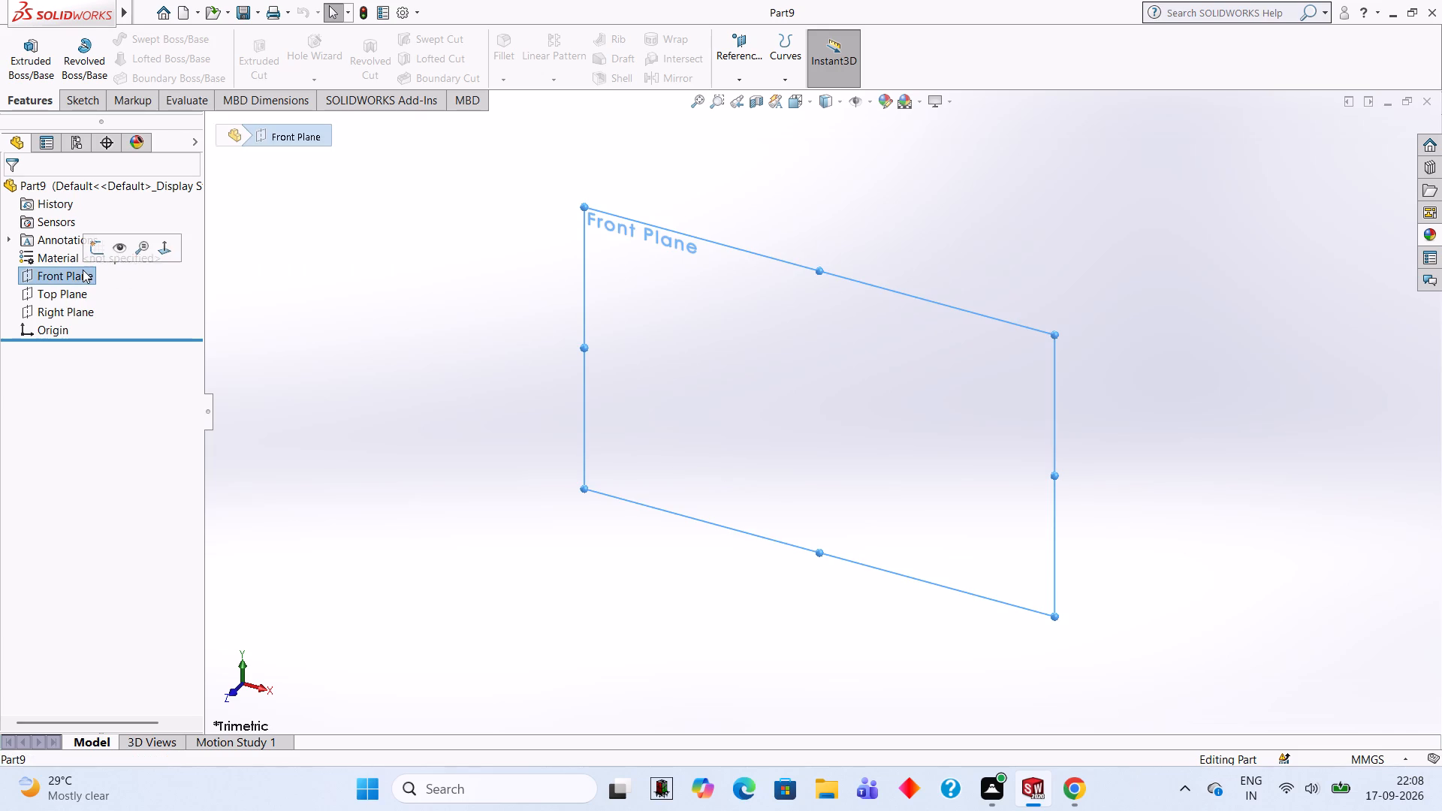
click(92, 249)
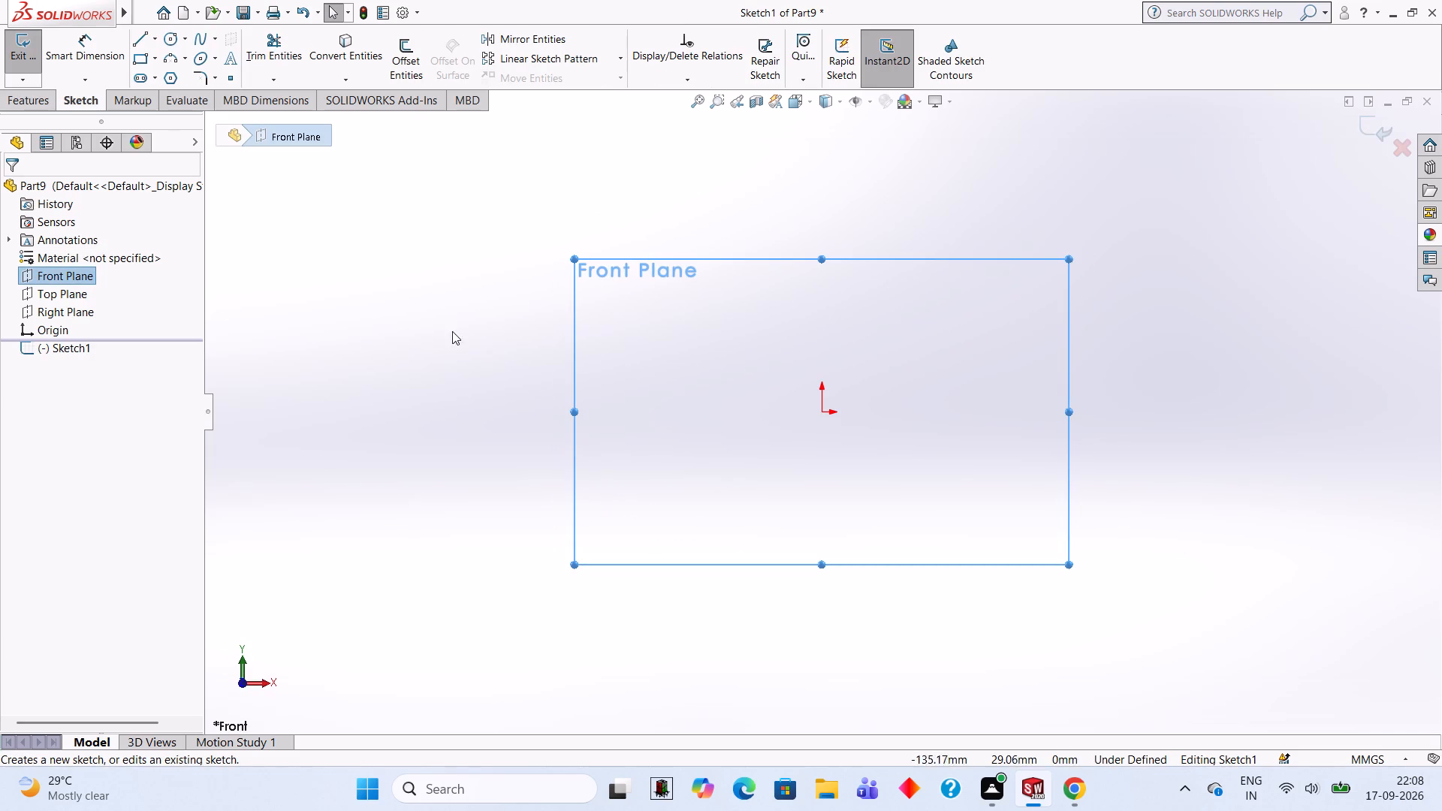
click(608, 334)
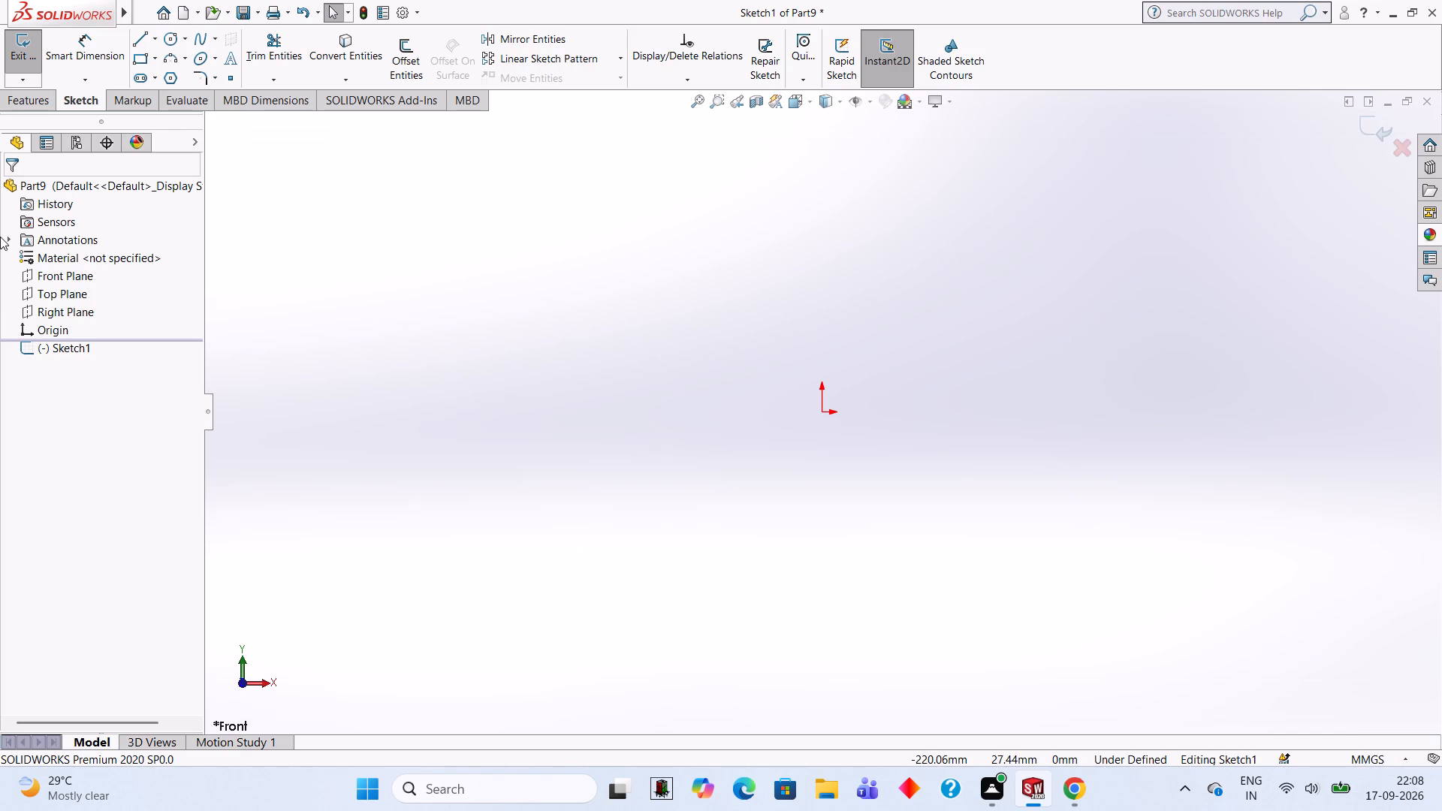
click(172, 34)
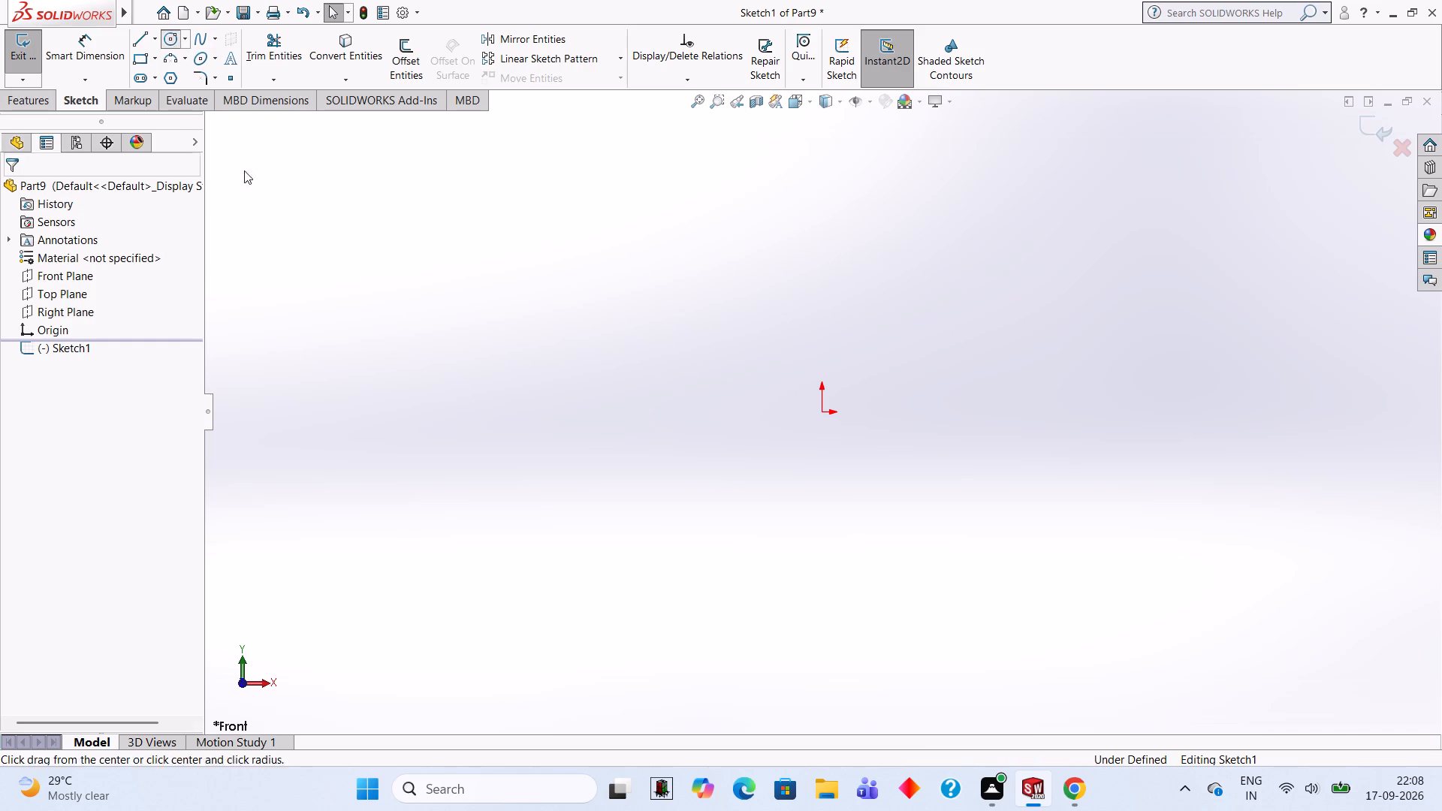
click(822, 412)
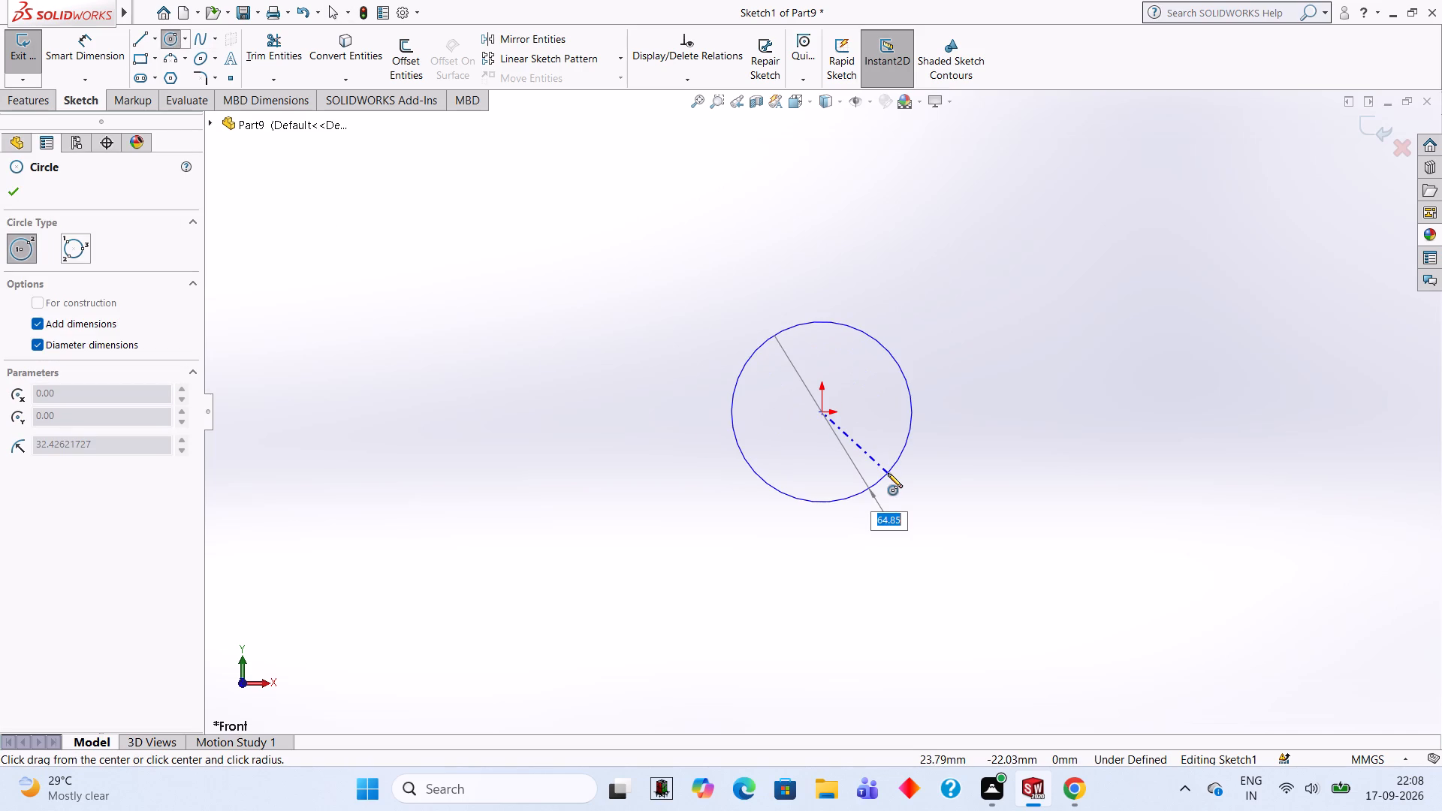
text(34)
key(Return)
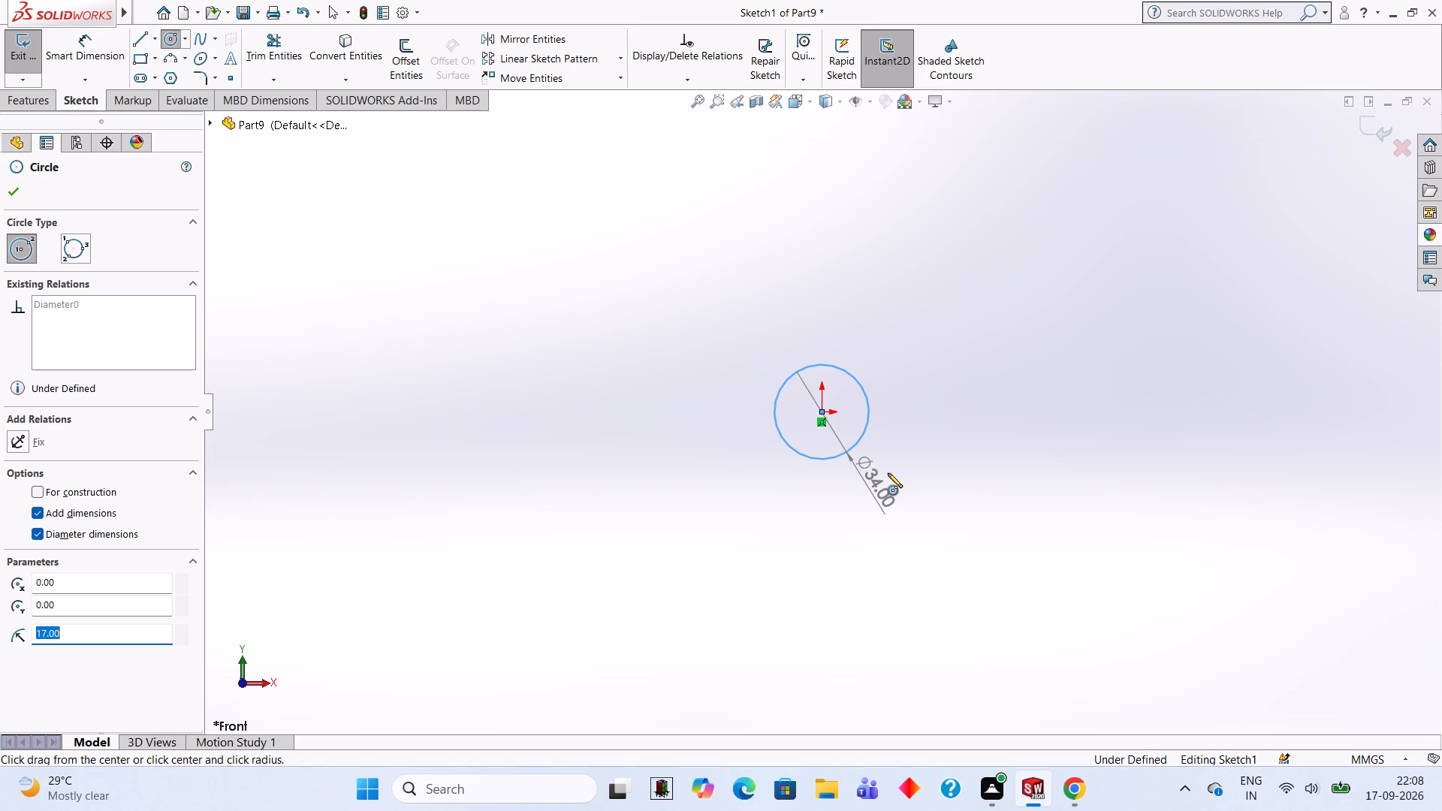
scroll(888, 473, up, 1)
scroll(888, 473, down, 5)
scroll(588, 228, down, 4)
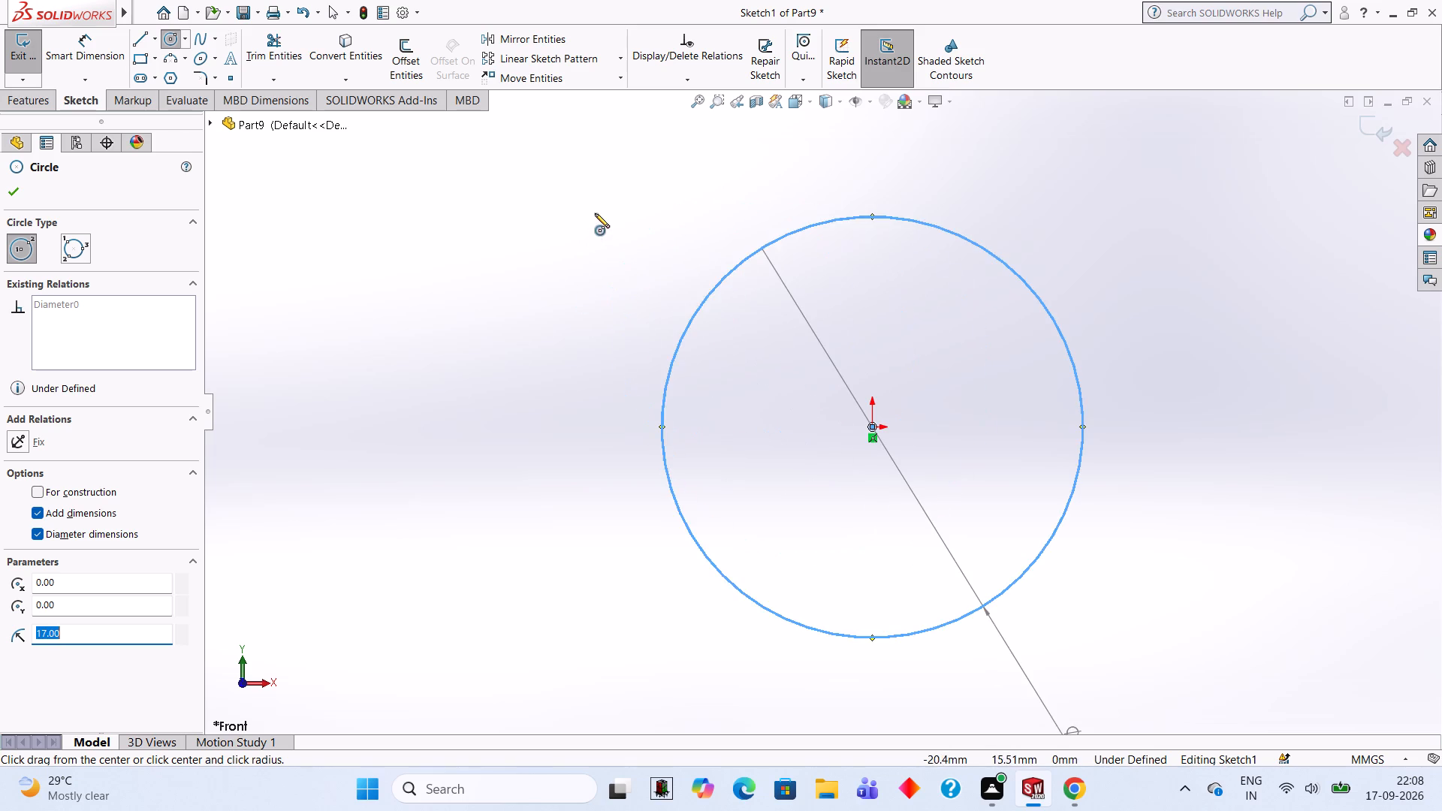
scroll(610, 257, up, 2)
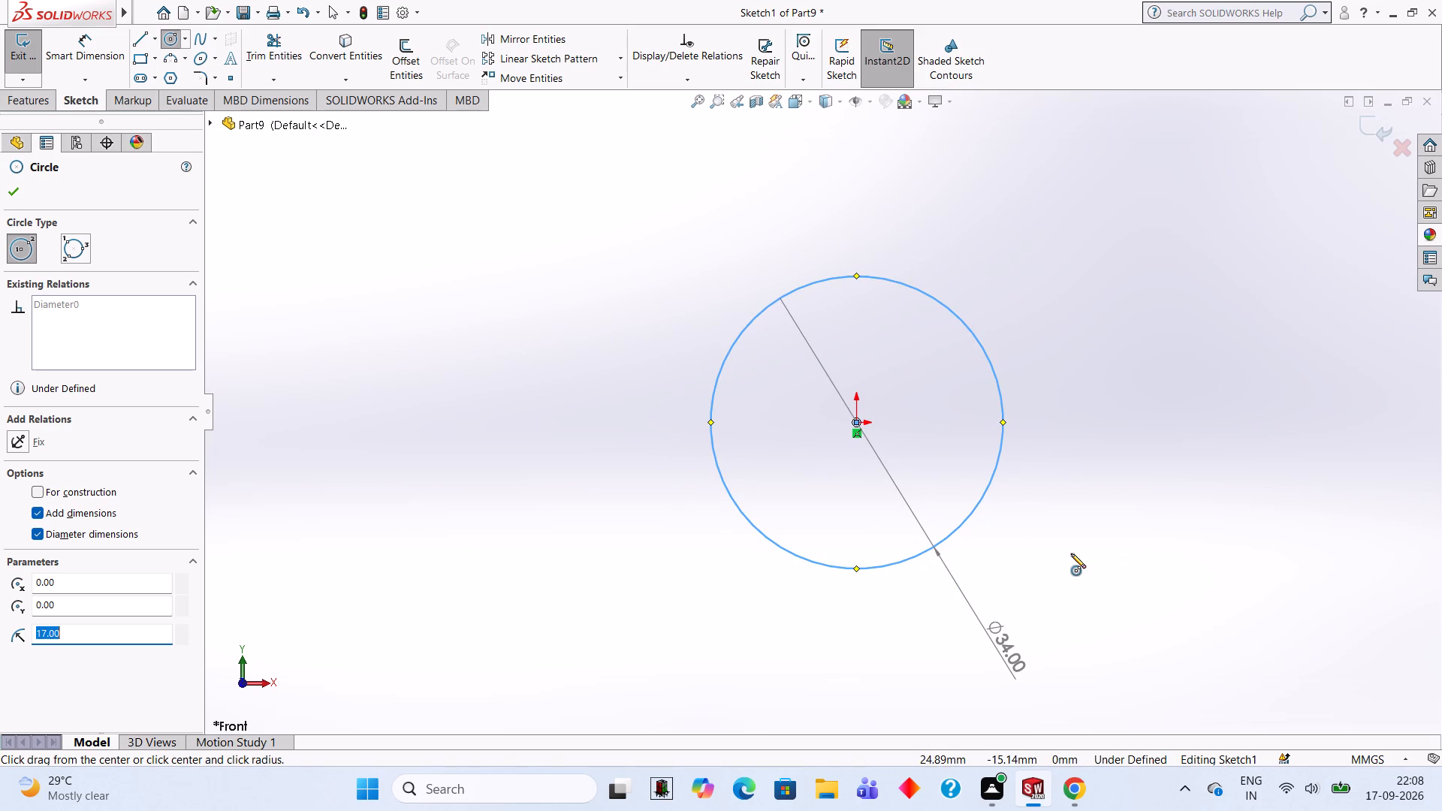
key(Escape)
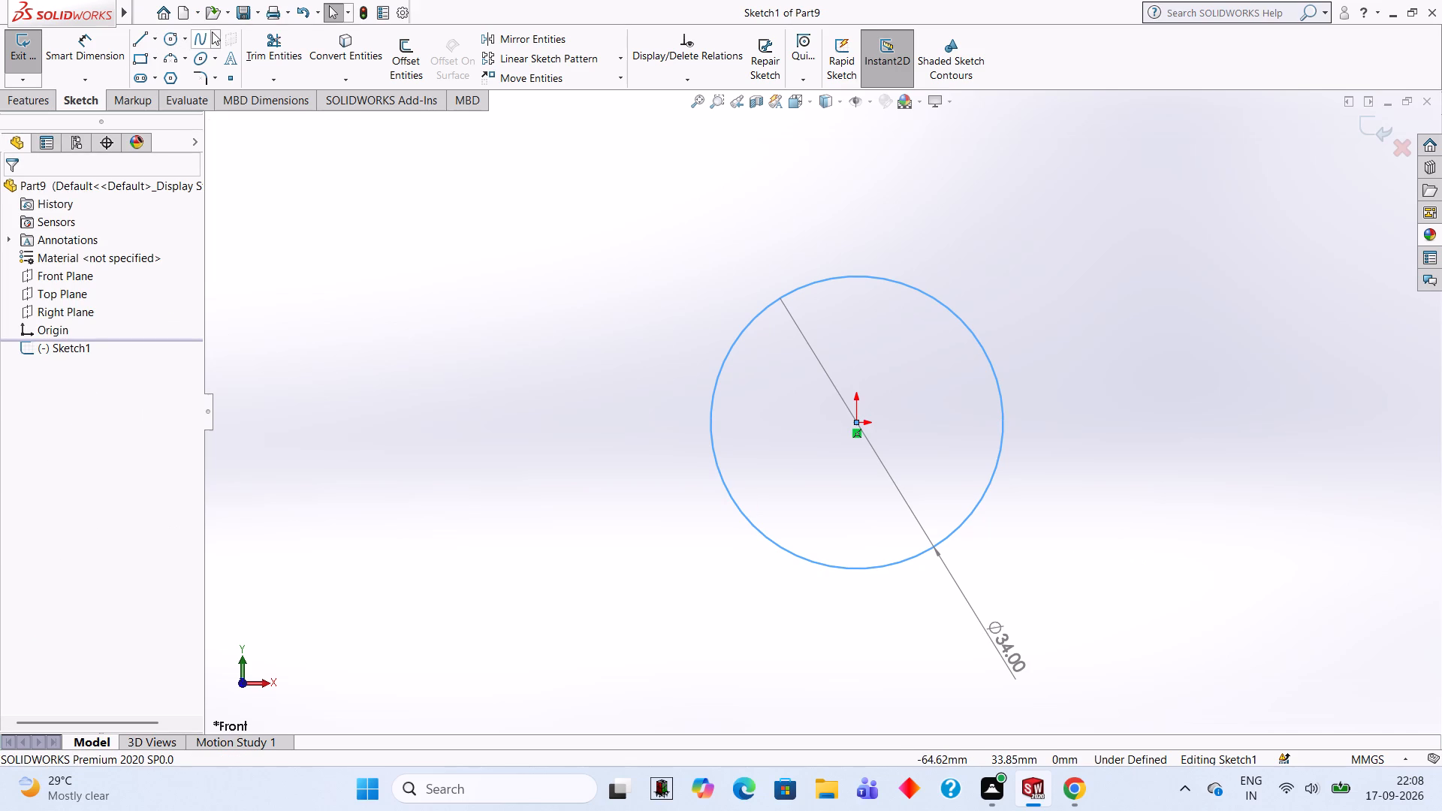
Extrude the 34 mm circle as a blind boss 4 mm deep to form a disc.
click(168, 43)
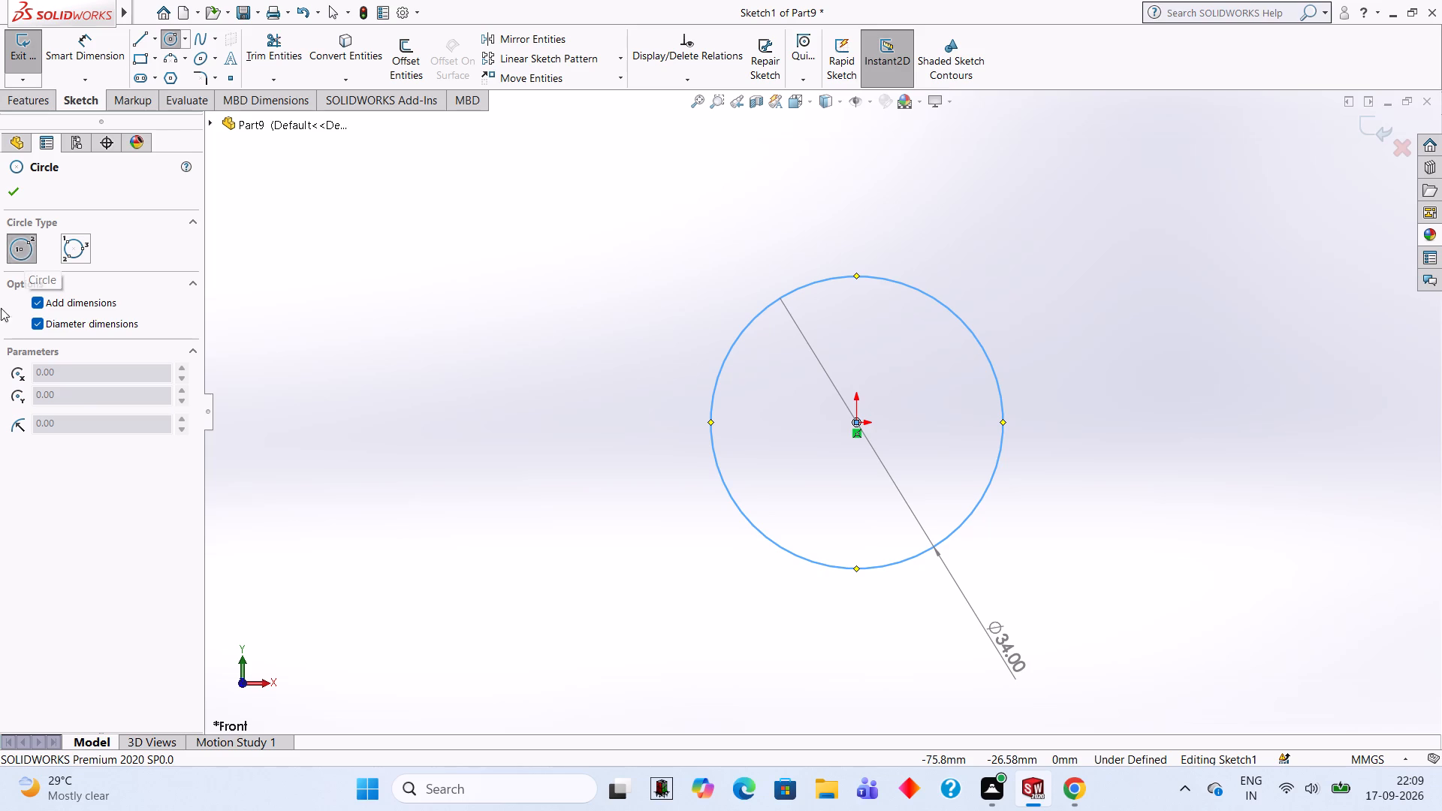
click(36, 105)
click(53, 41)
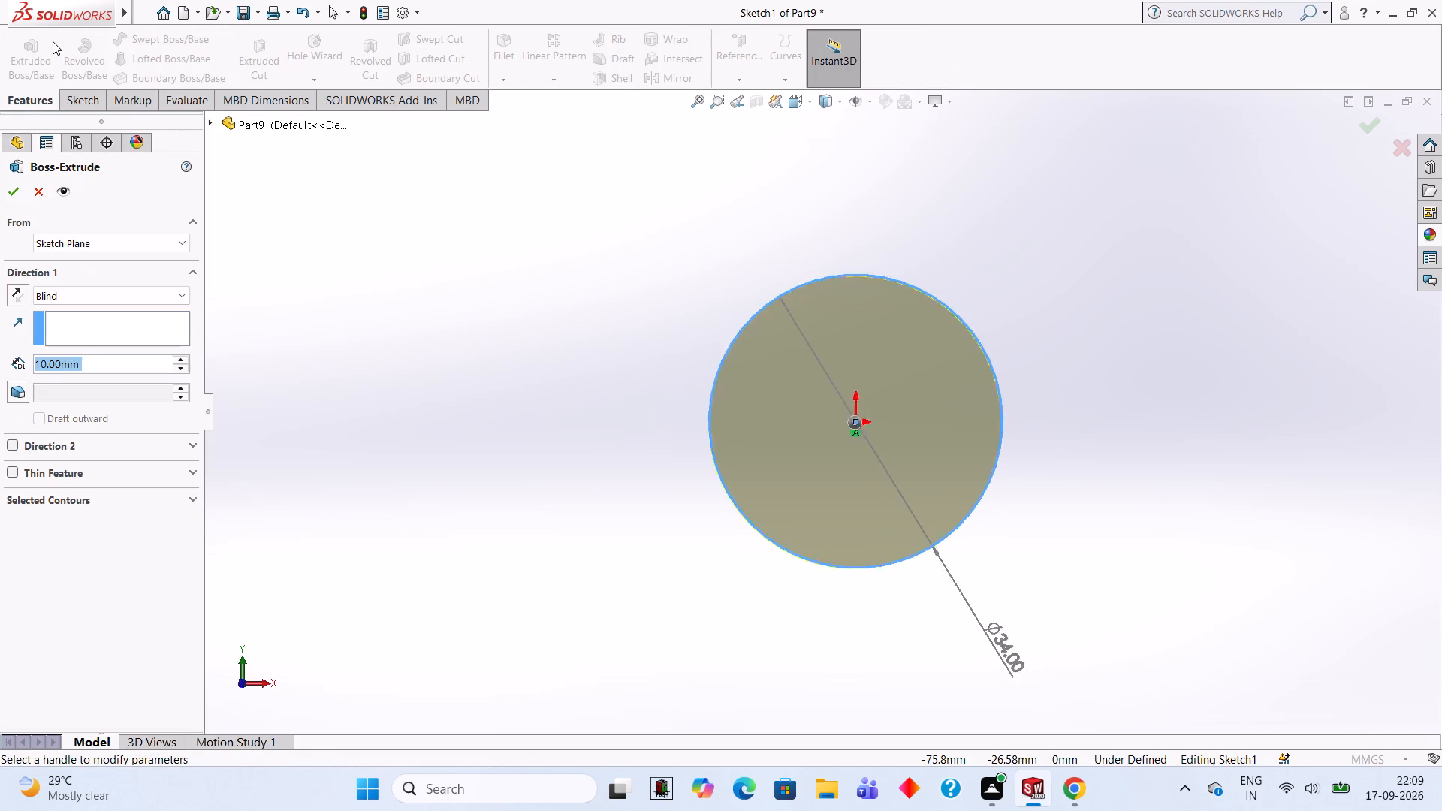
key(4)
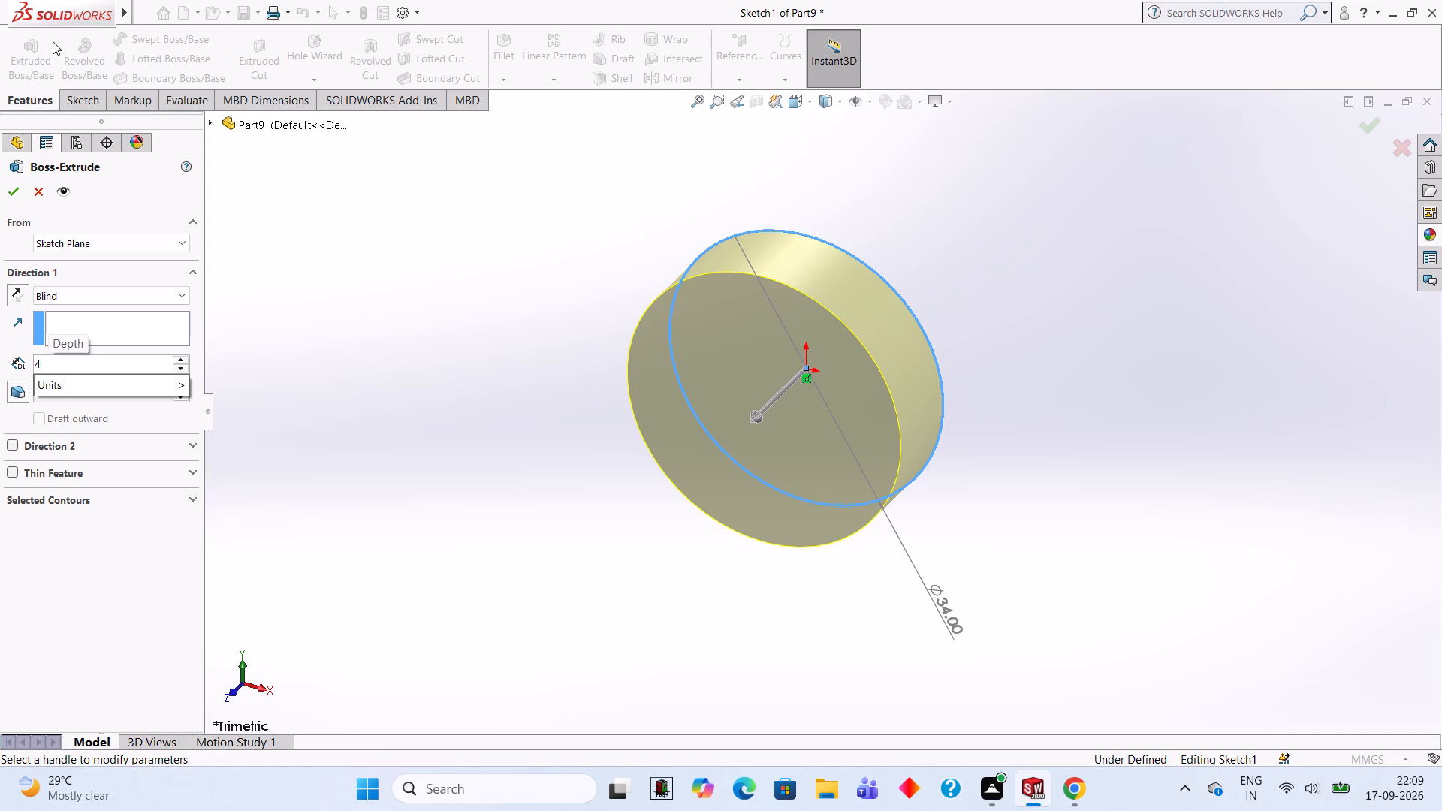
key(Return)
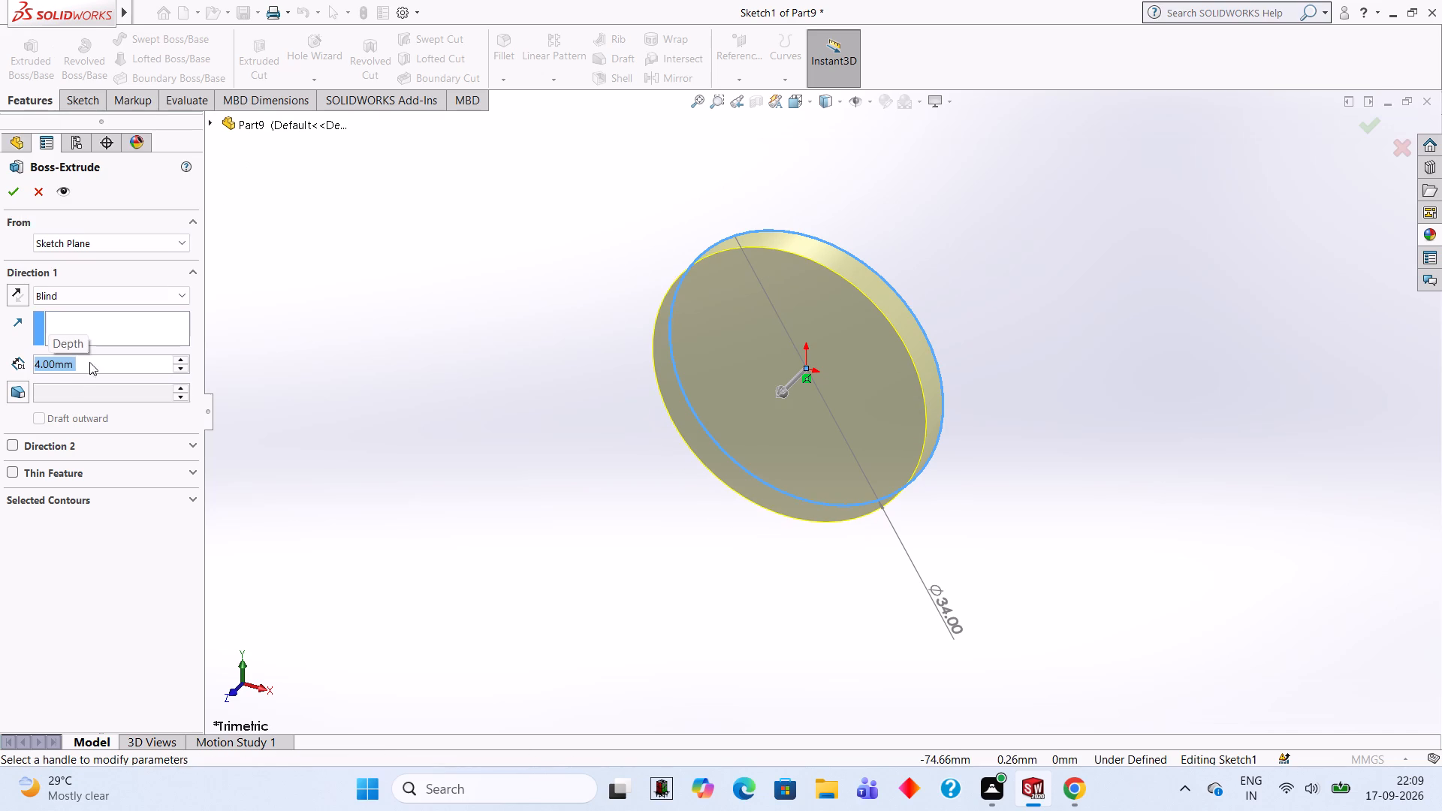
click(19, 190)
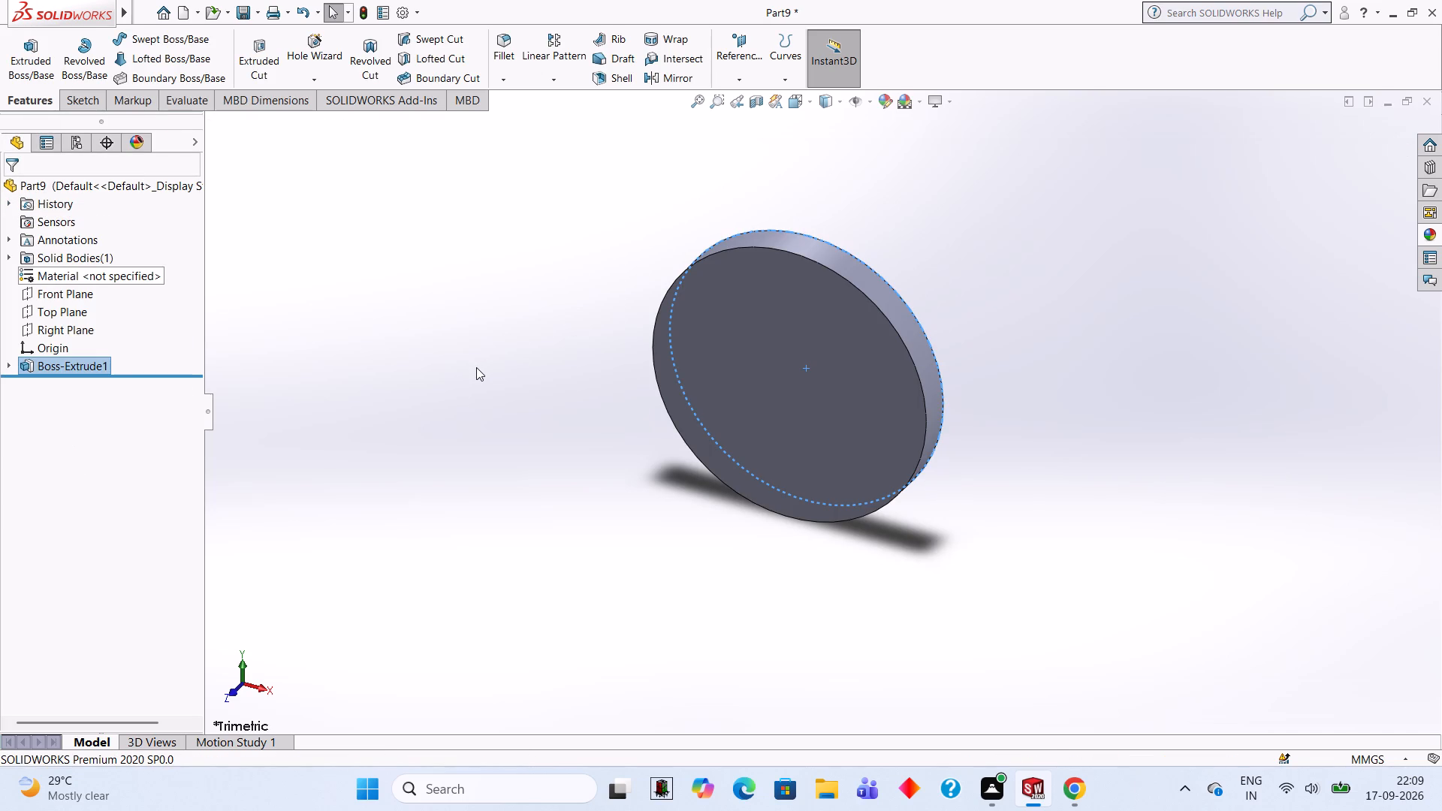
On the disc's front face, sketch two concentric circles centred on the origin with diameters of 12.5 mm and 8 mm.
click(763, 291)
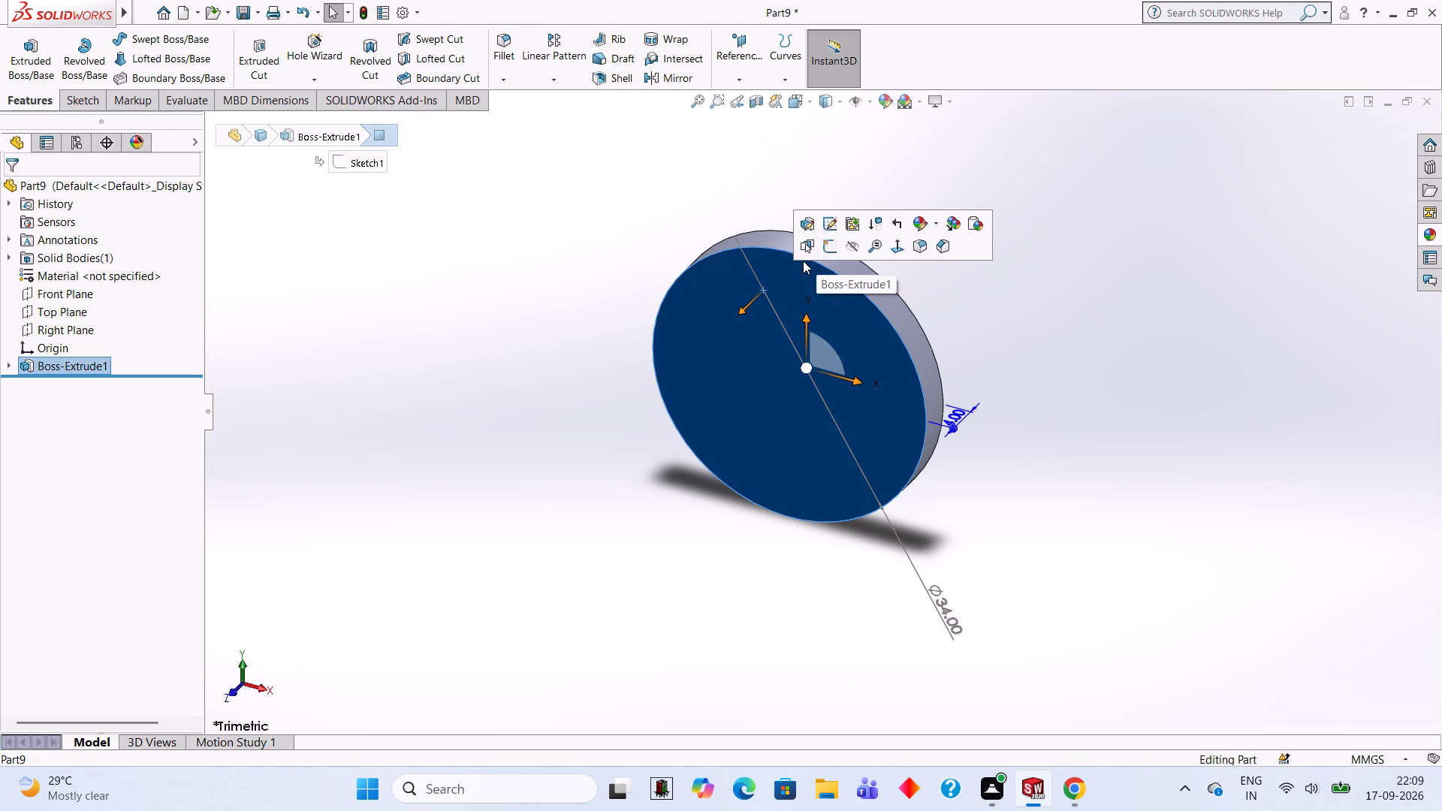
click(829, 247)
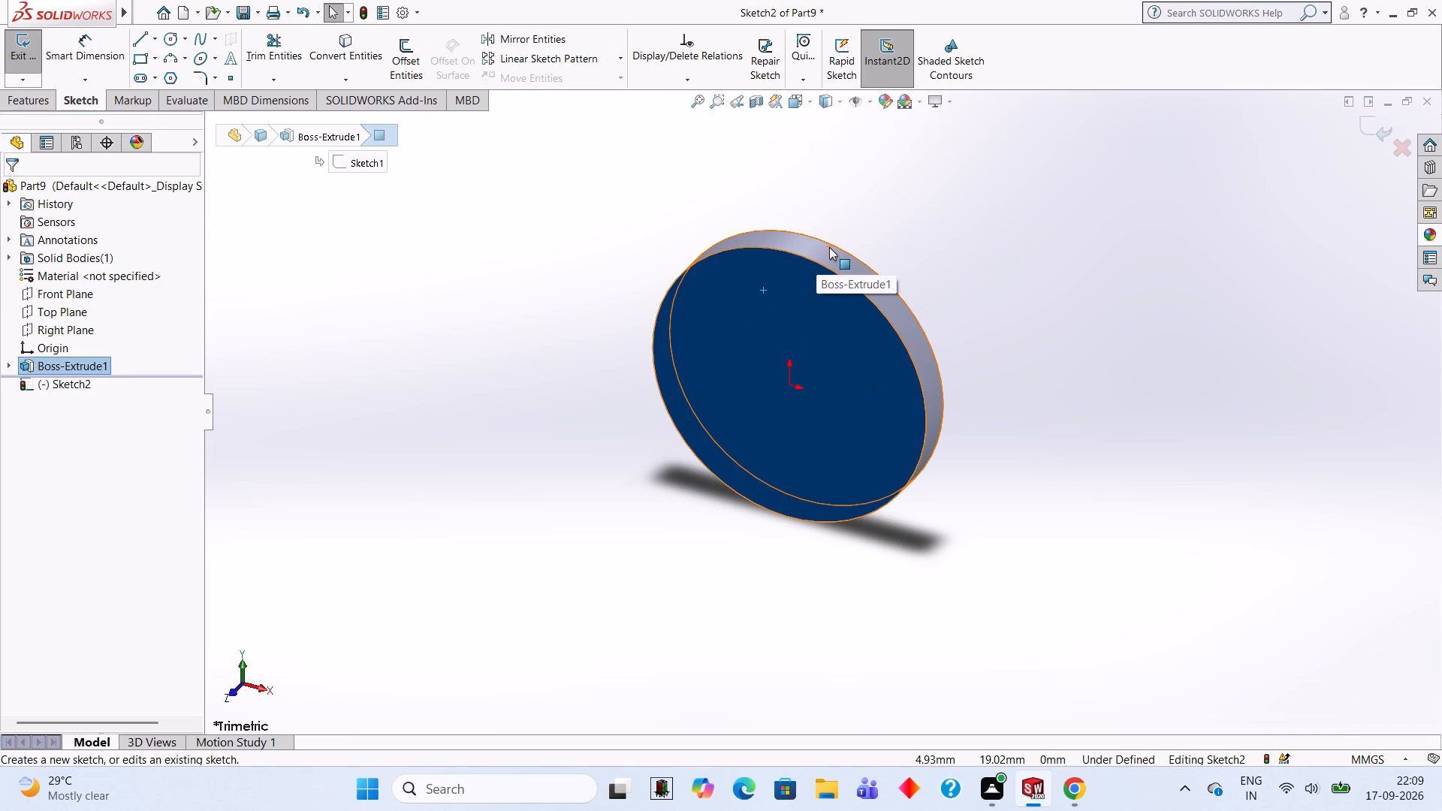
key(ctrl+8)
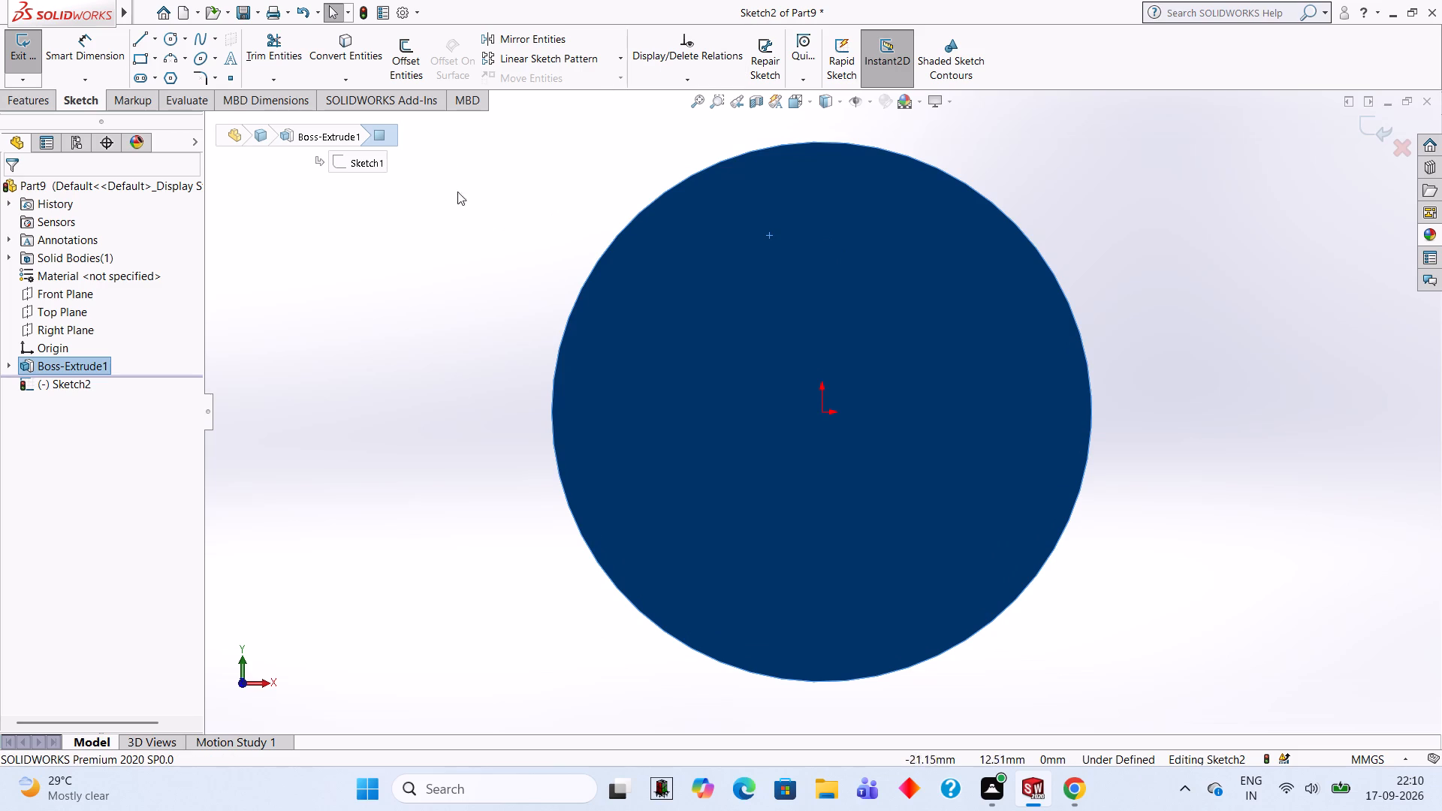
click(169, 35)
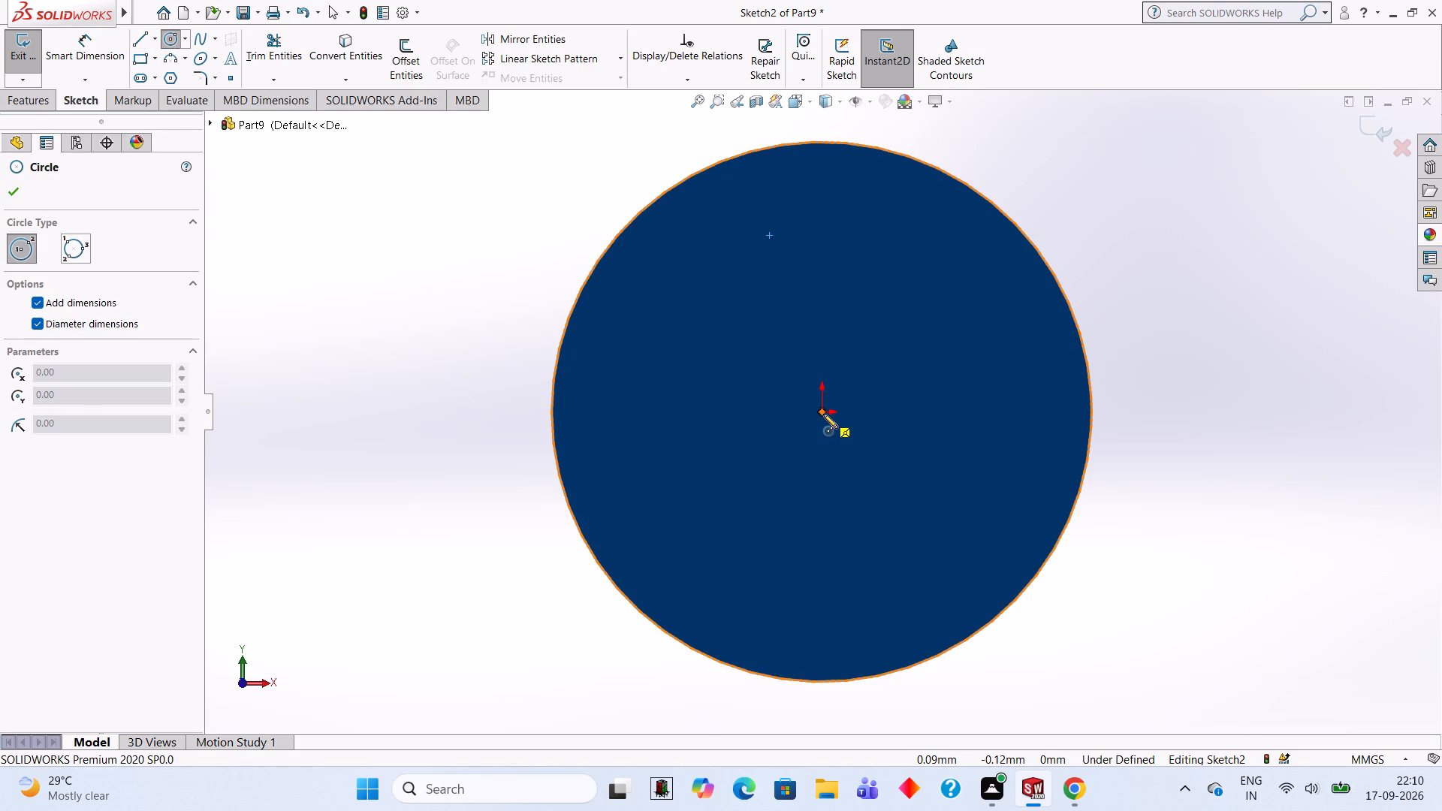
click(823, 414)
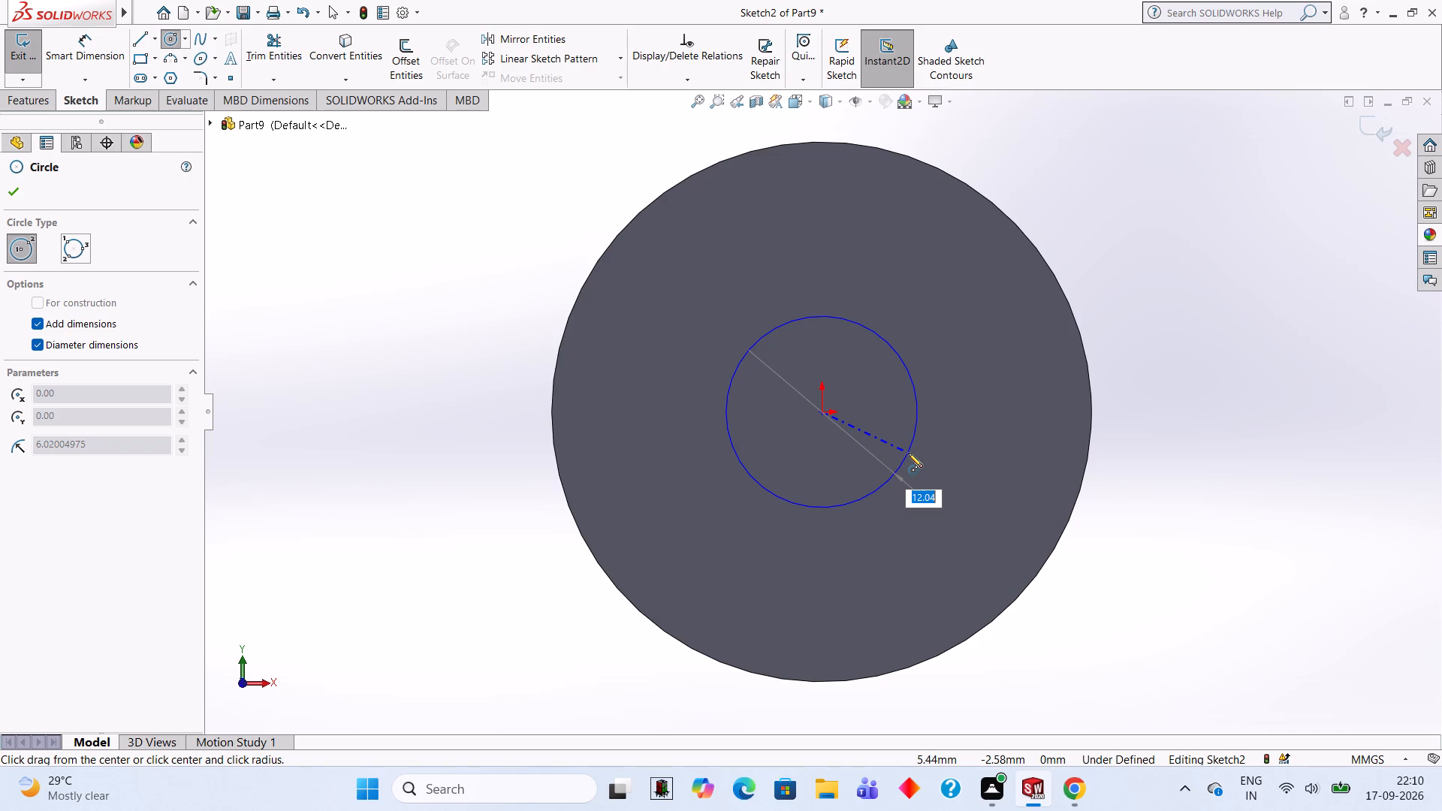
text(12.5)
key(Return)
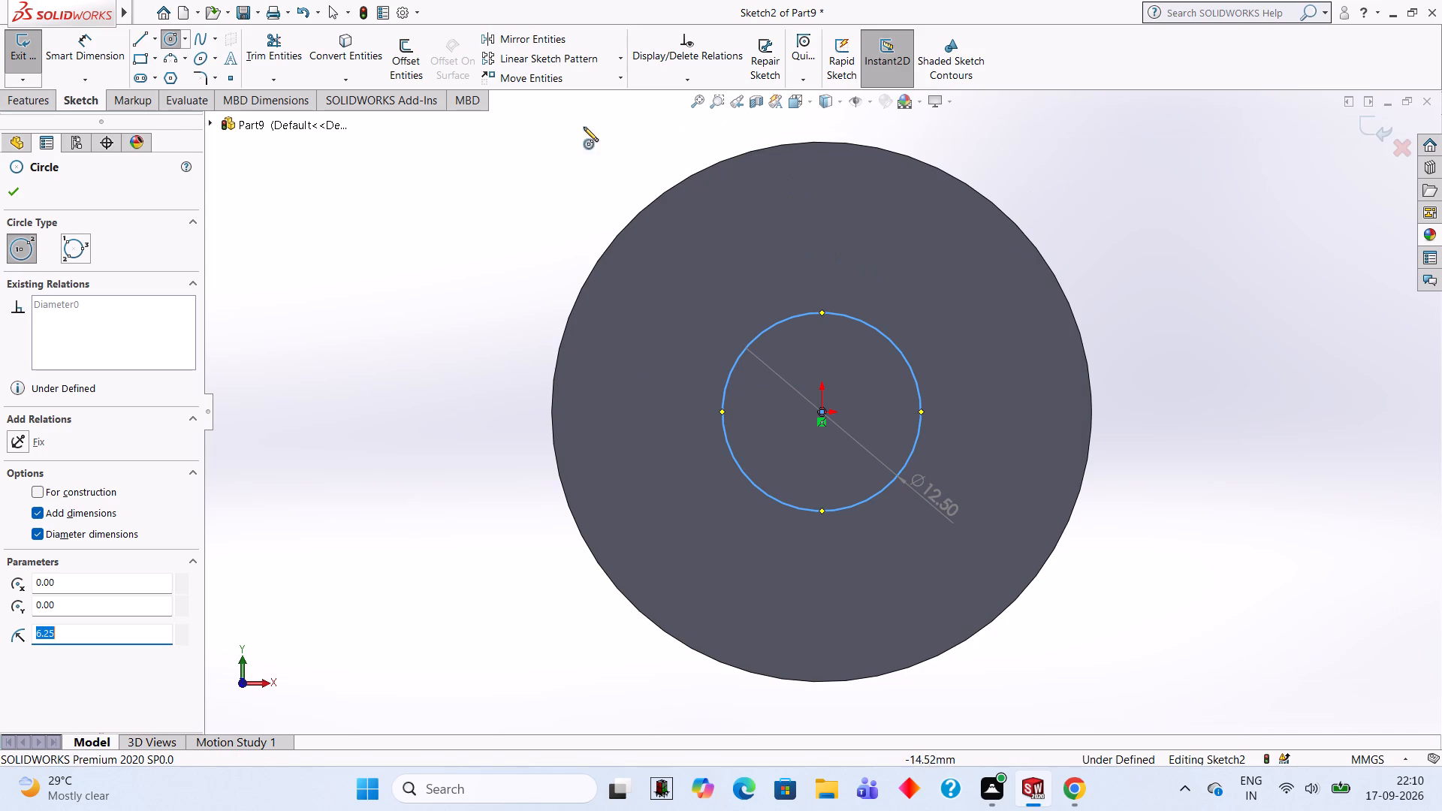
click(822, 411)
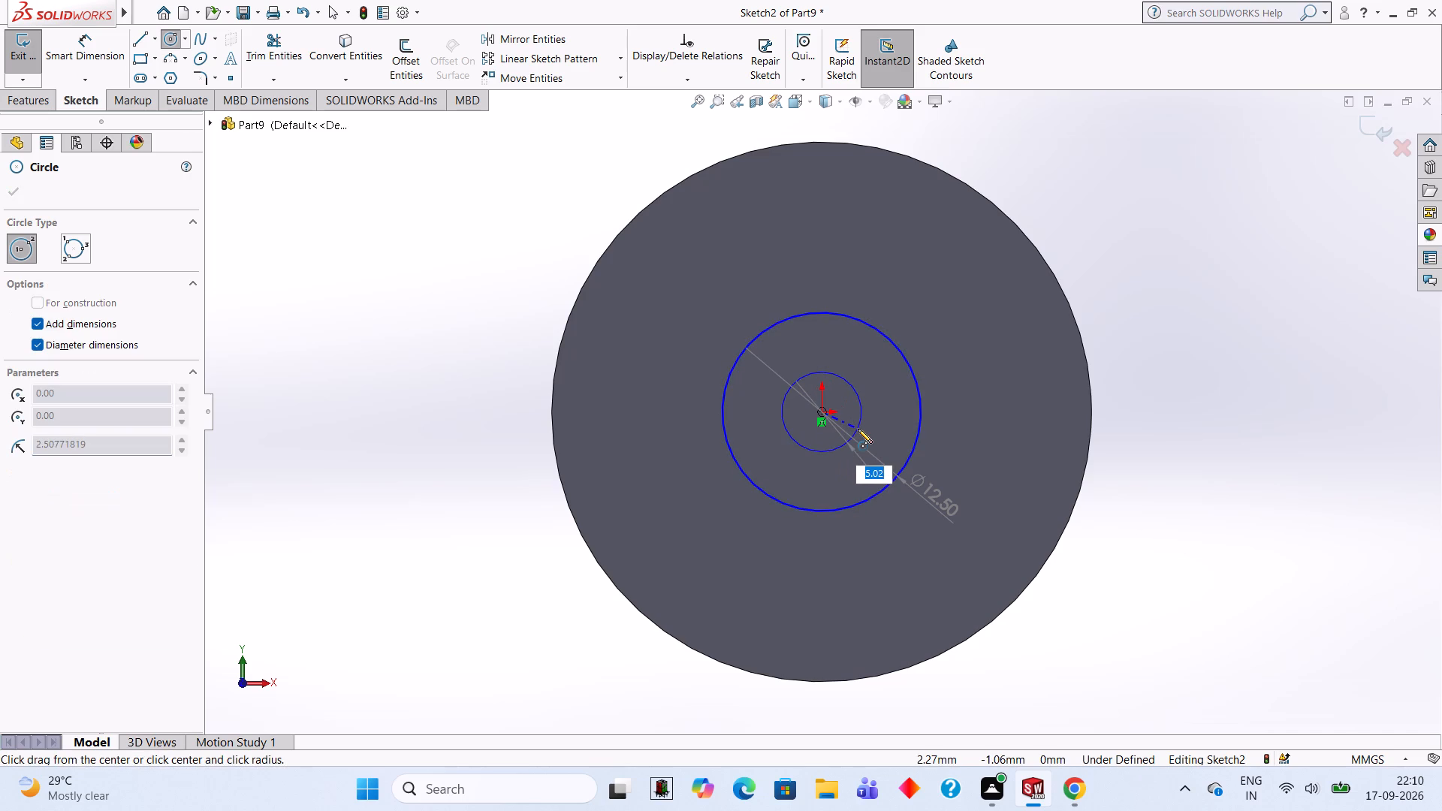
key(8)
key(Return)
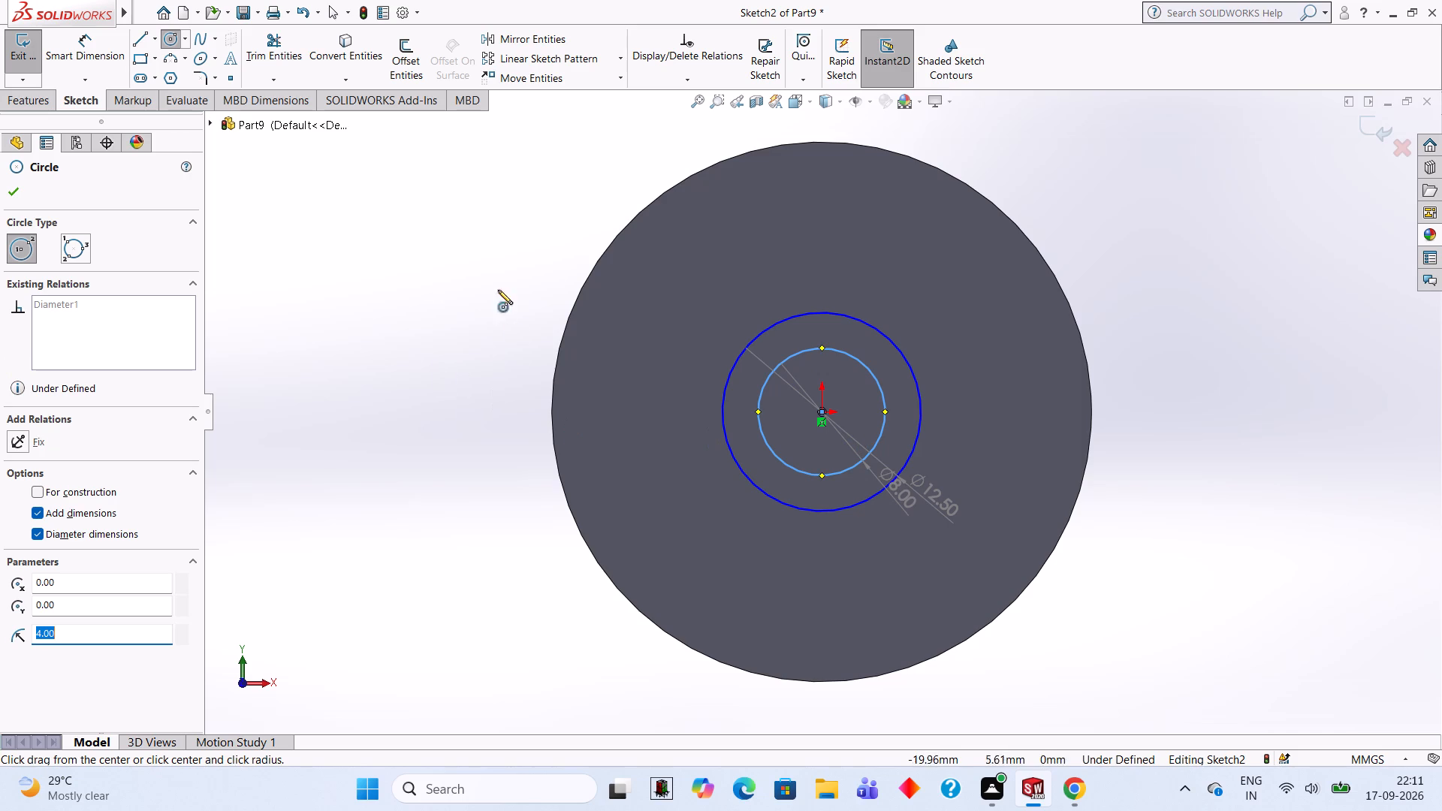
Extrude the ring between the two circles 20 mm as a blind boss merged with the disc.
click(31, 90)
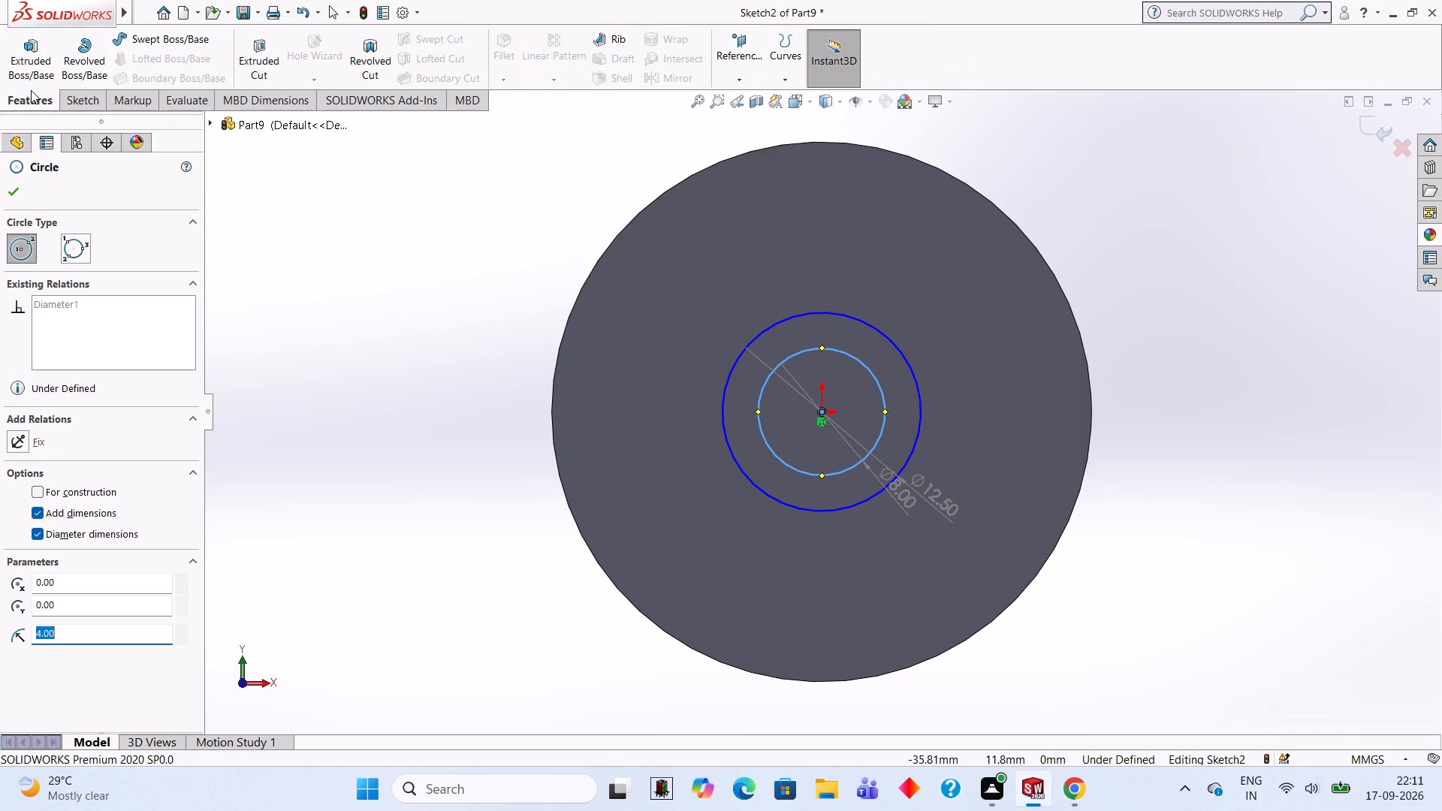
click(42, 60)
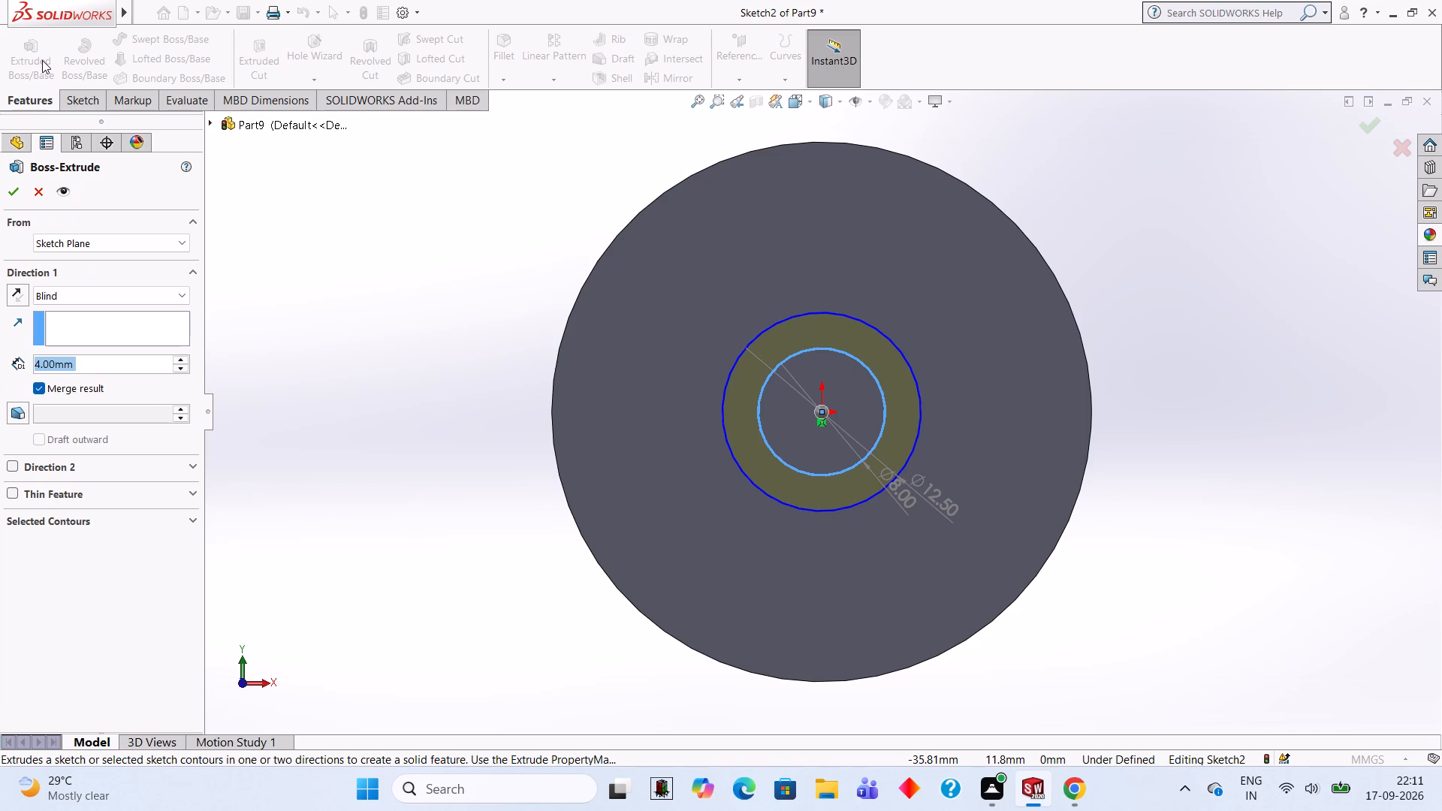
text(20)
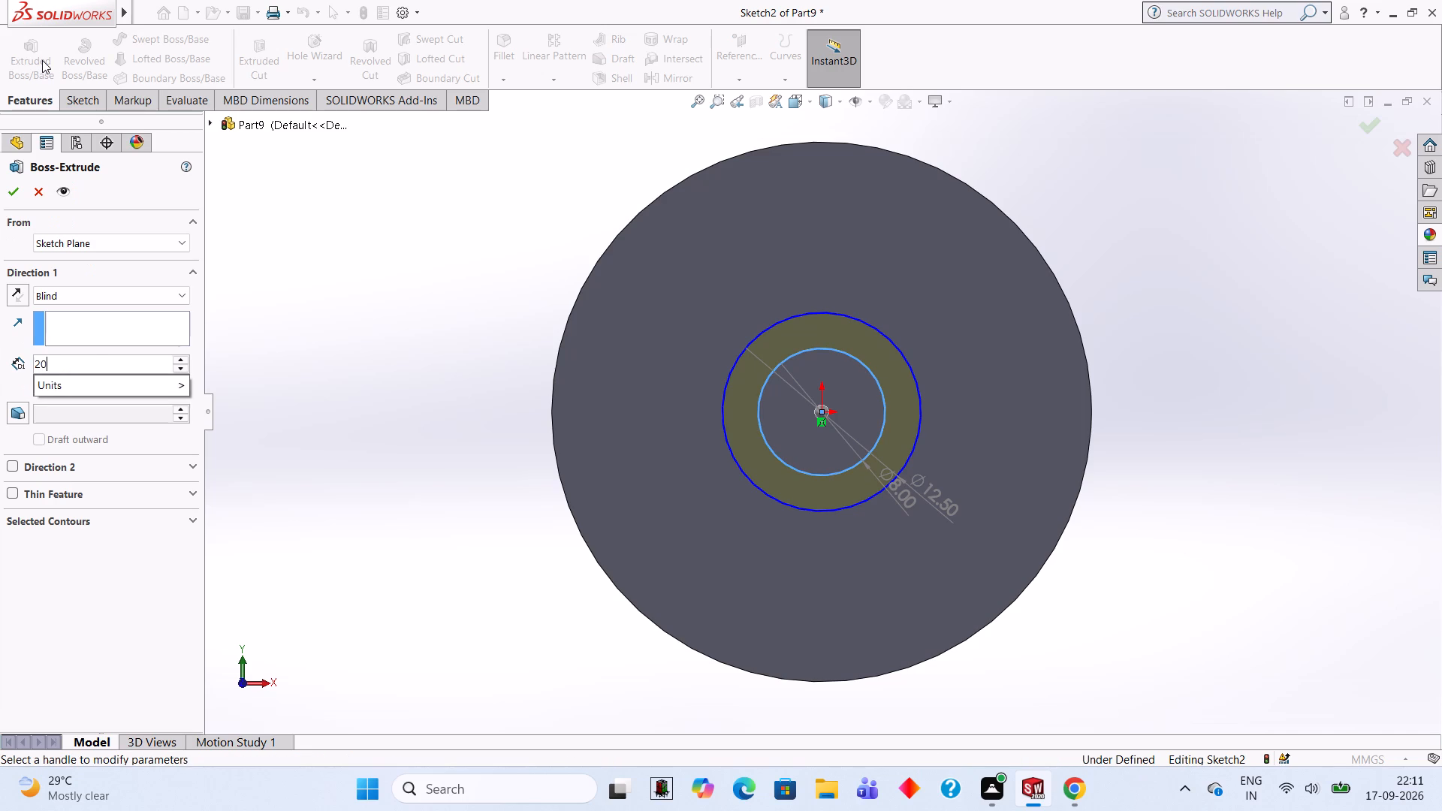
key(Return)
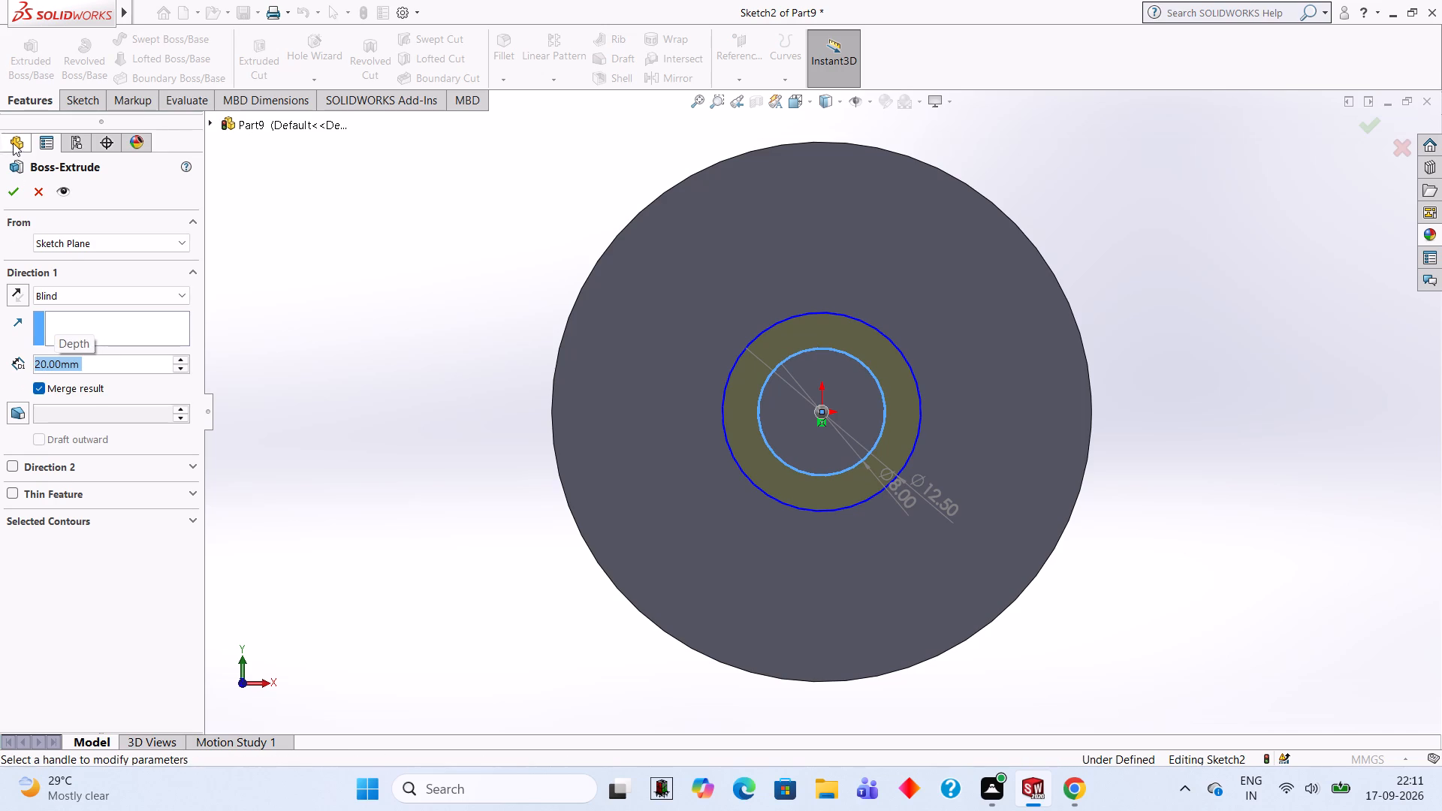
click(16, 195)
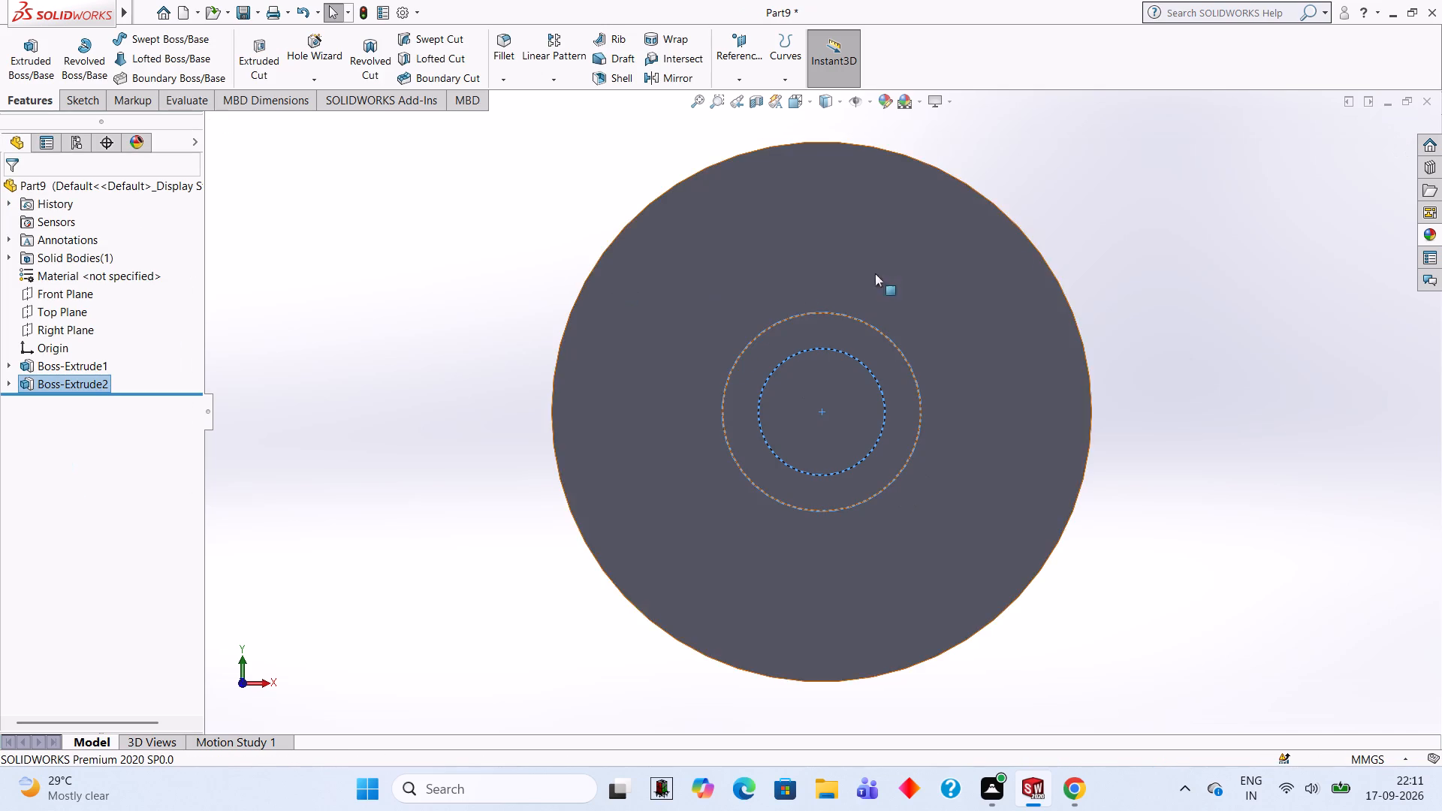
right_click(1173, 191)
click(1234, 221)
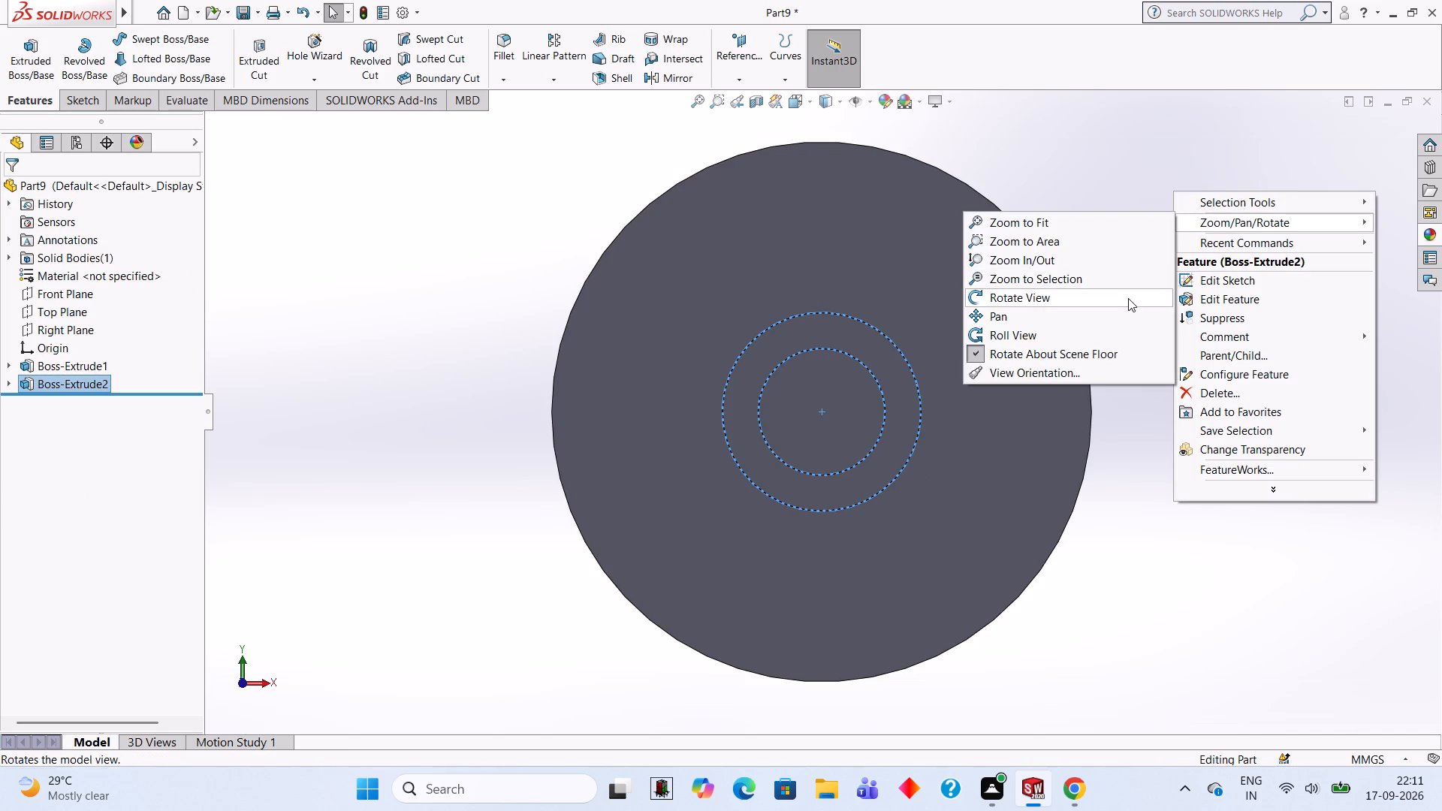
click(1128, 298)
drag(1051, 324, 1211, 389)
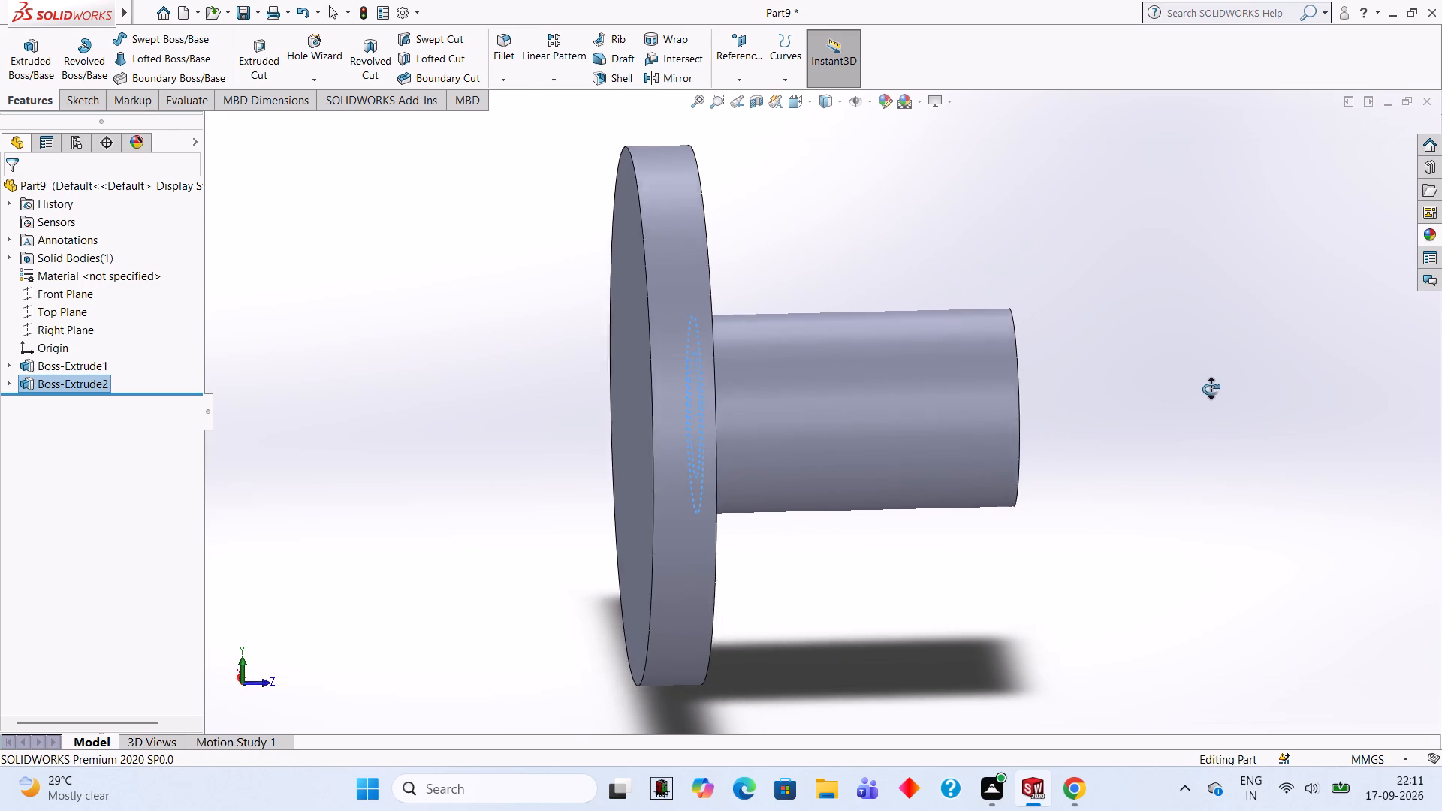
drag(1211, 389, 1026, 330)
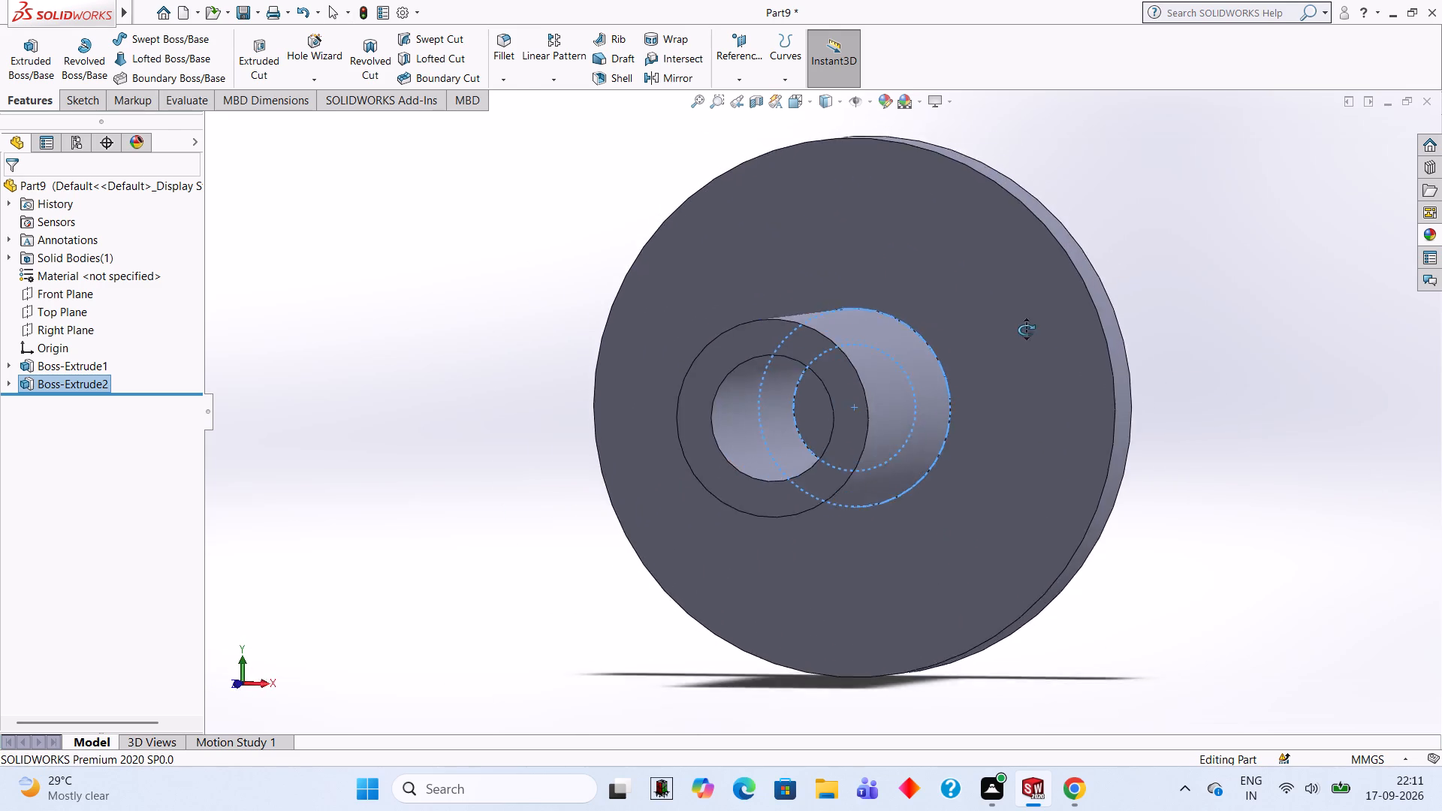
On the disc's front face, sketch a 25 mm diameter circle centred on the origin as a hole-position guide.
drag(1026, 330, 1054, 306)
click(1021, 454)
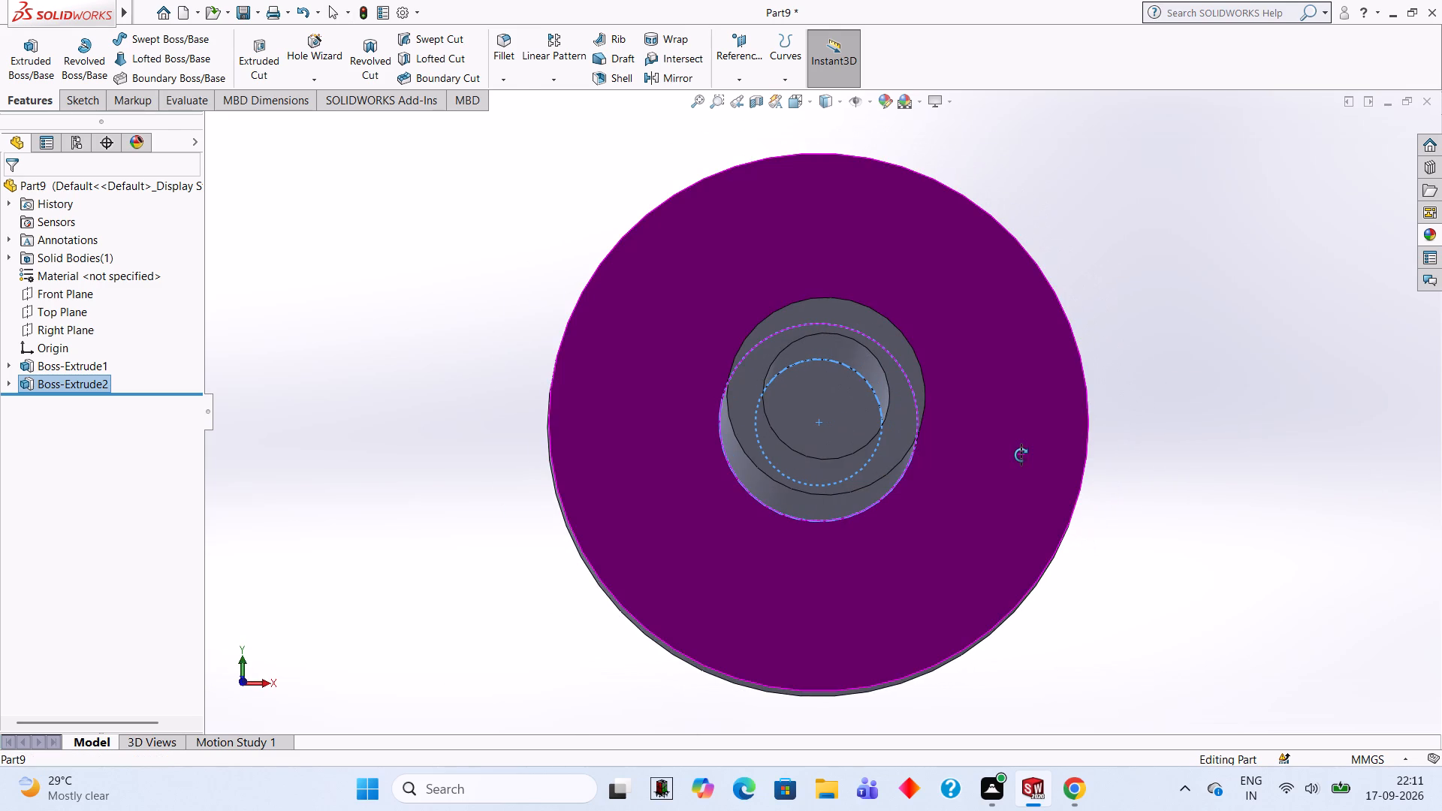
key(Escape)
click(1021, 454)
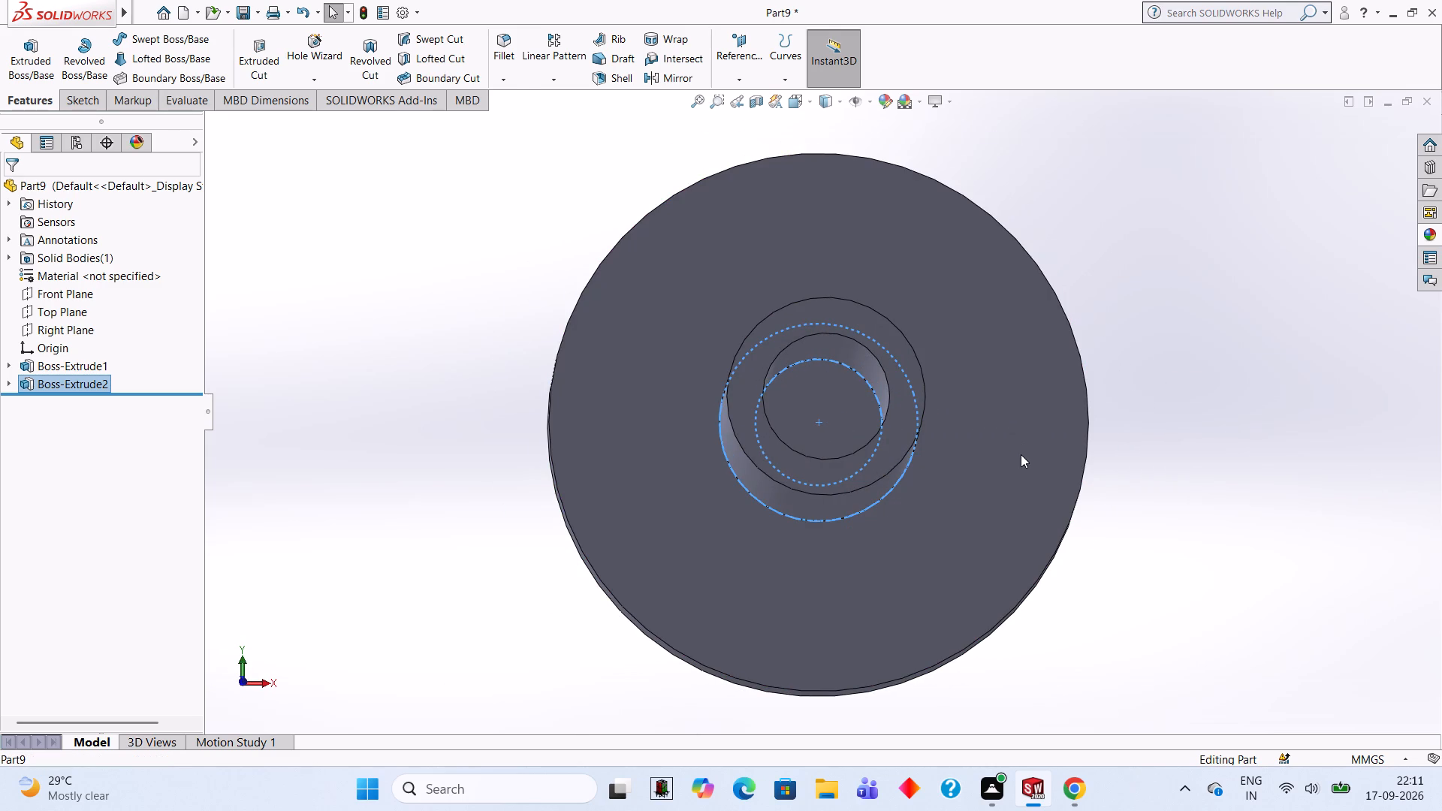
click(1090, 409)
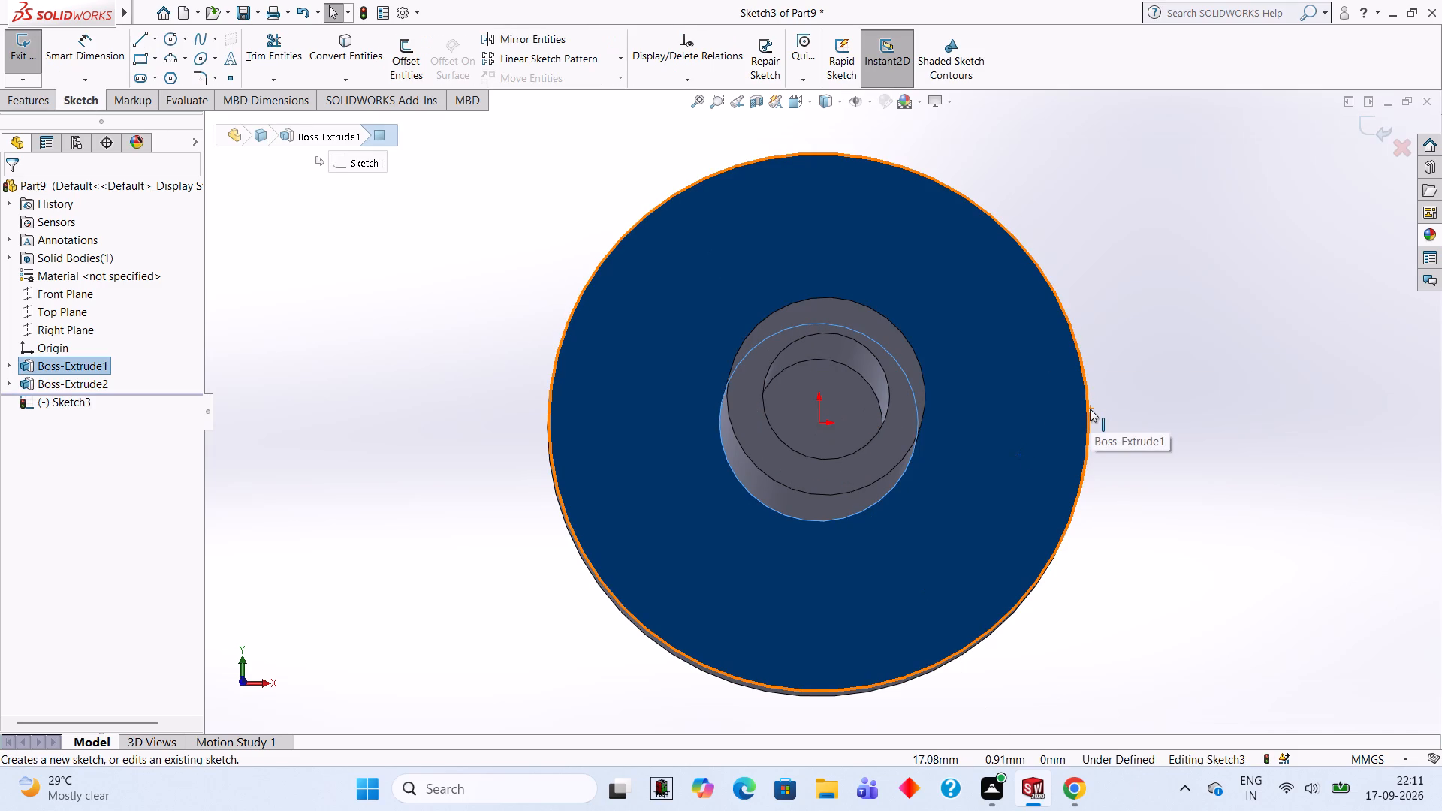
key(ctrl+8)
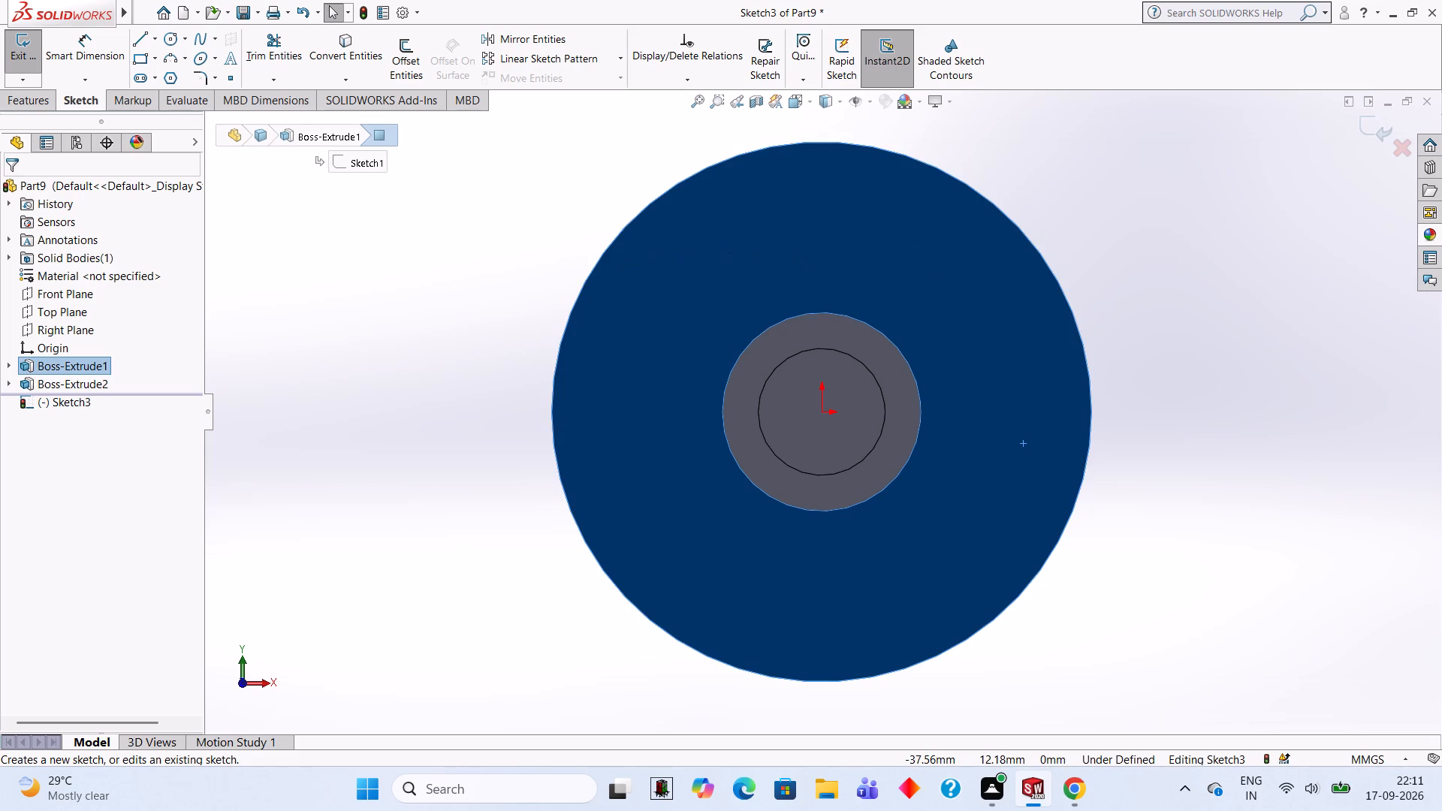
click(164, 41)
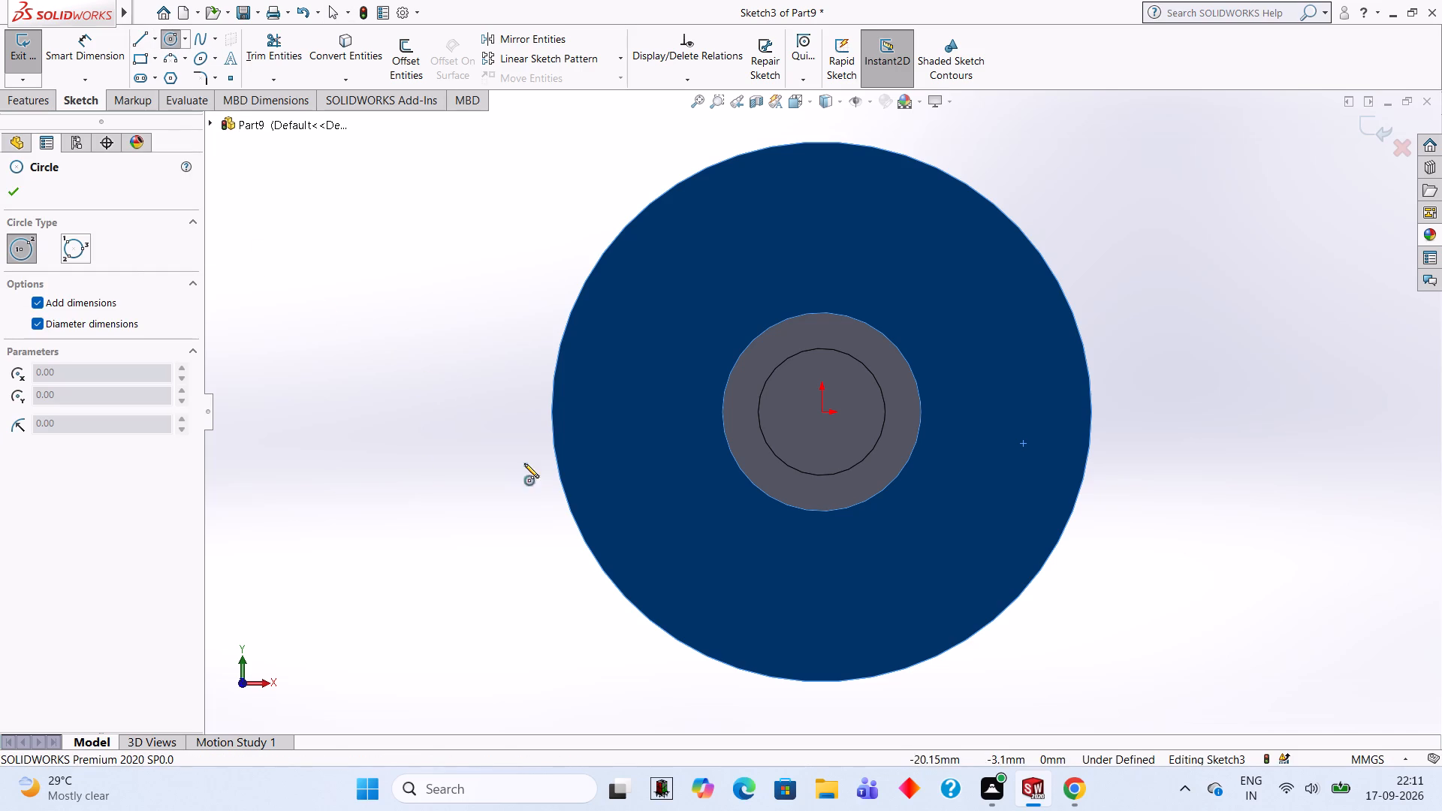
click(823, 412)
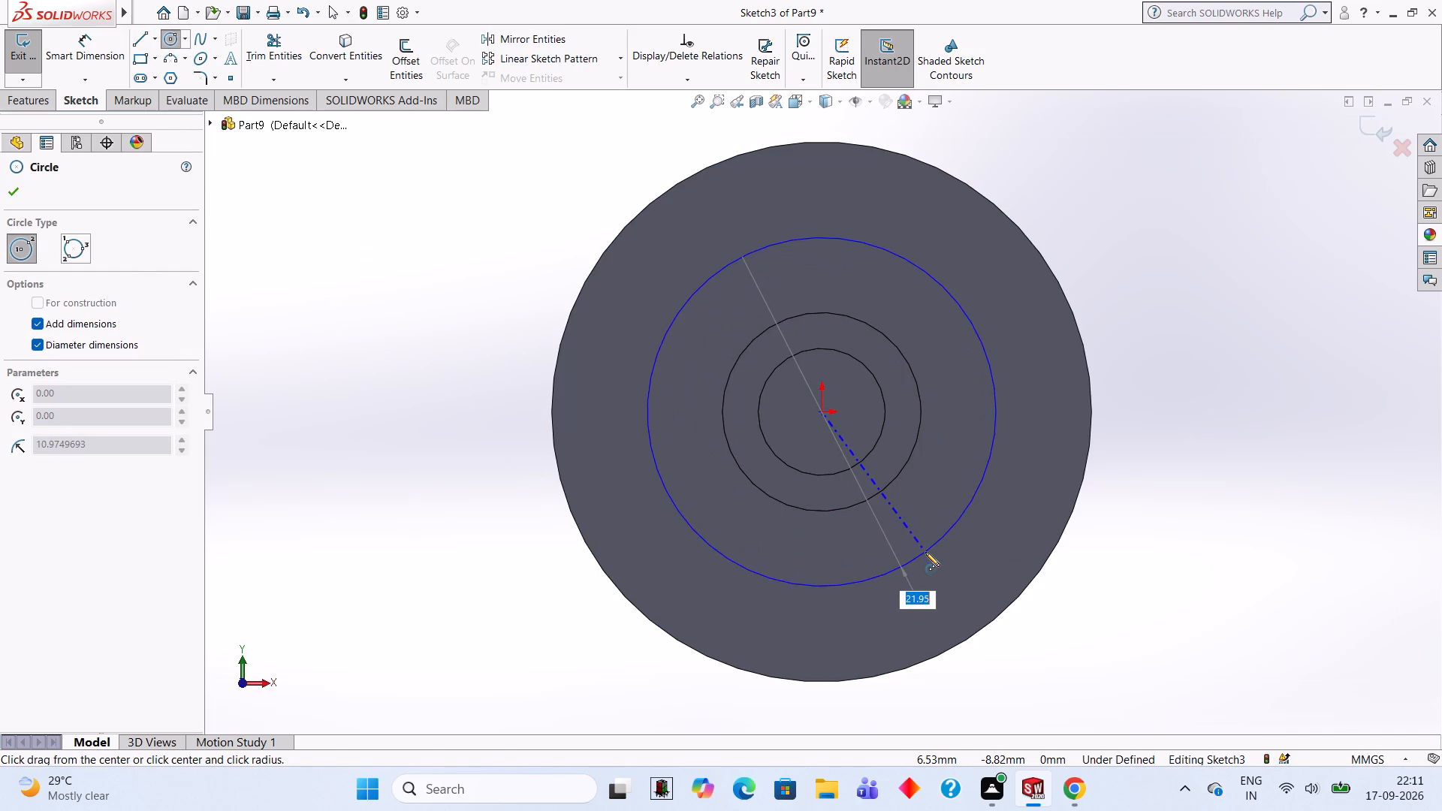
text(25)
key(Return)
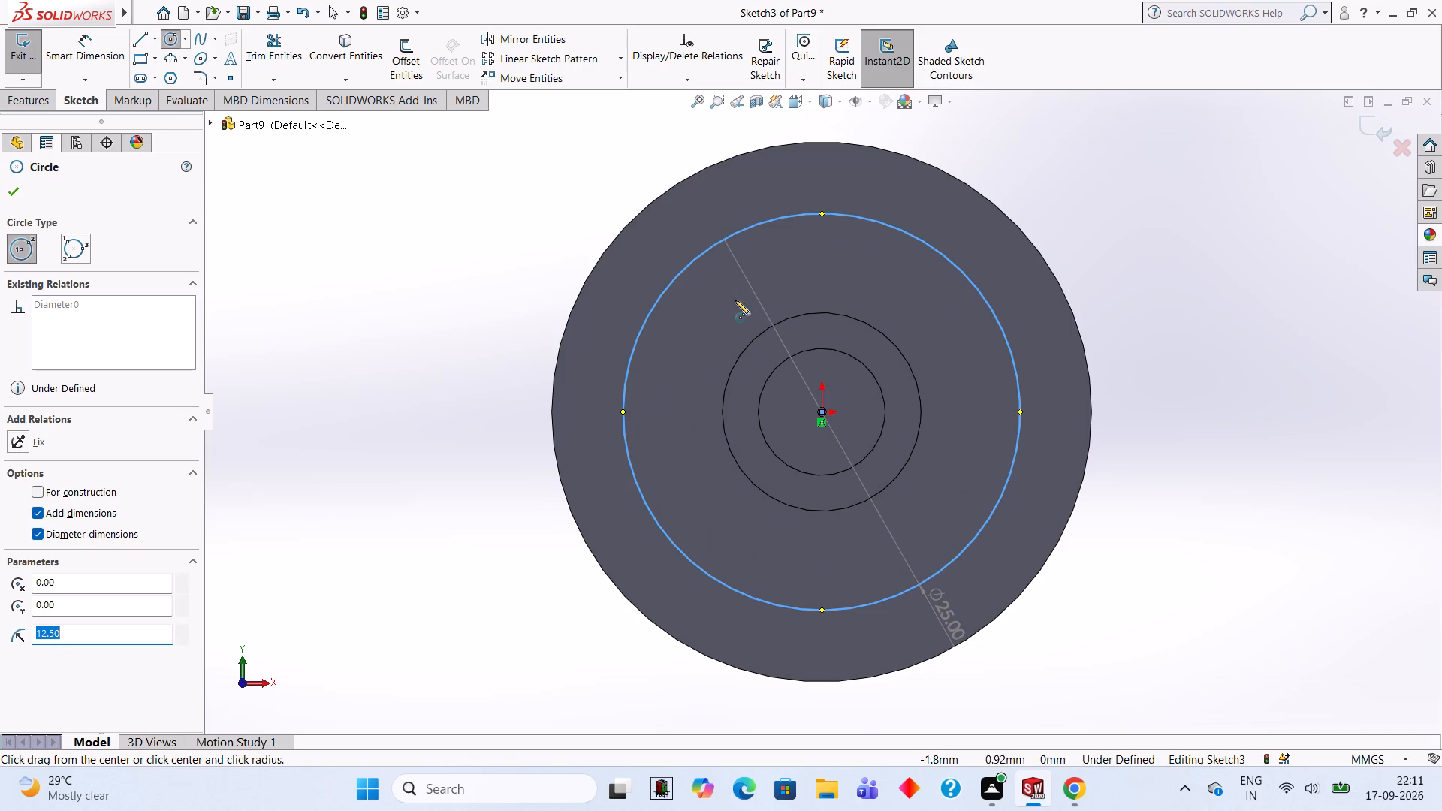
click(170, 44)
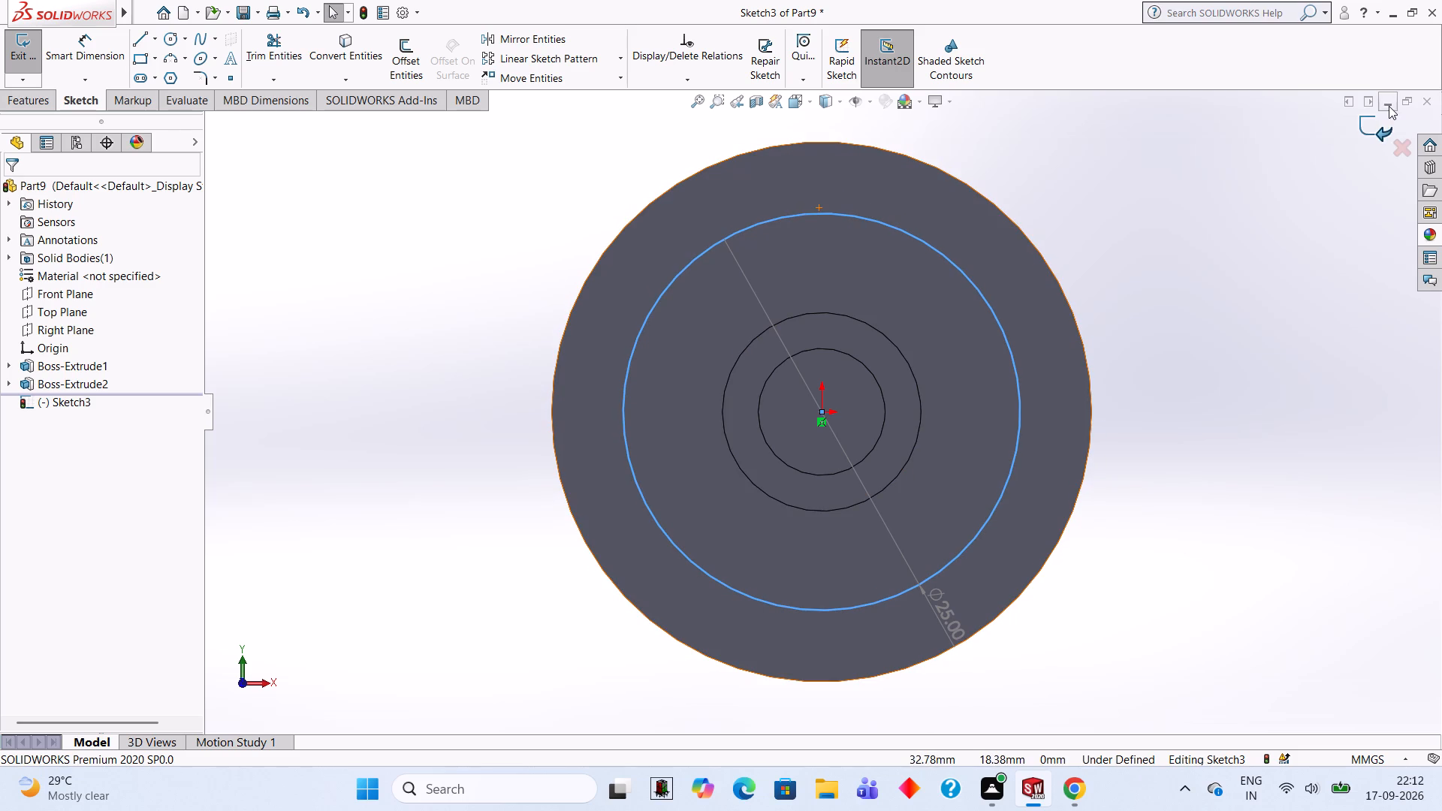
click(1365, 134)
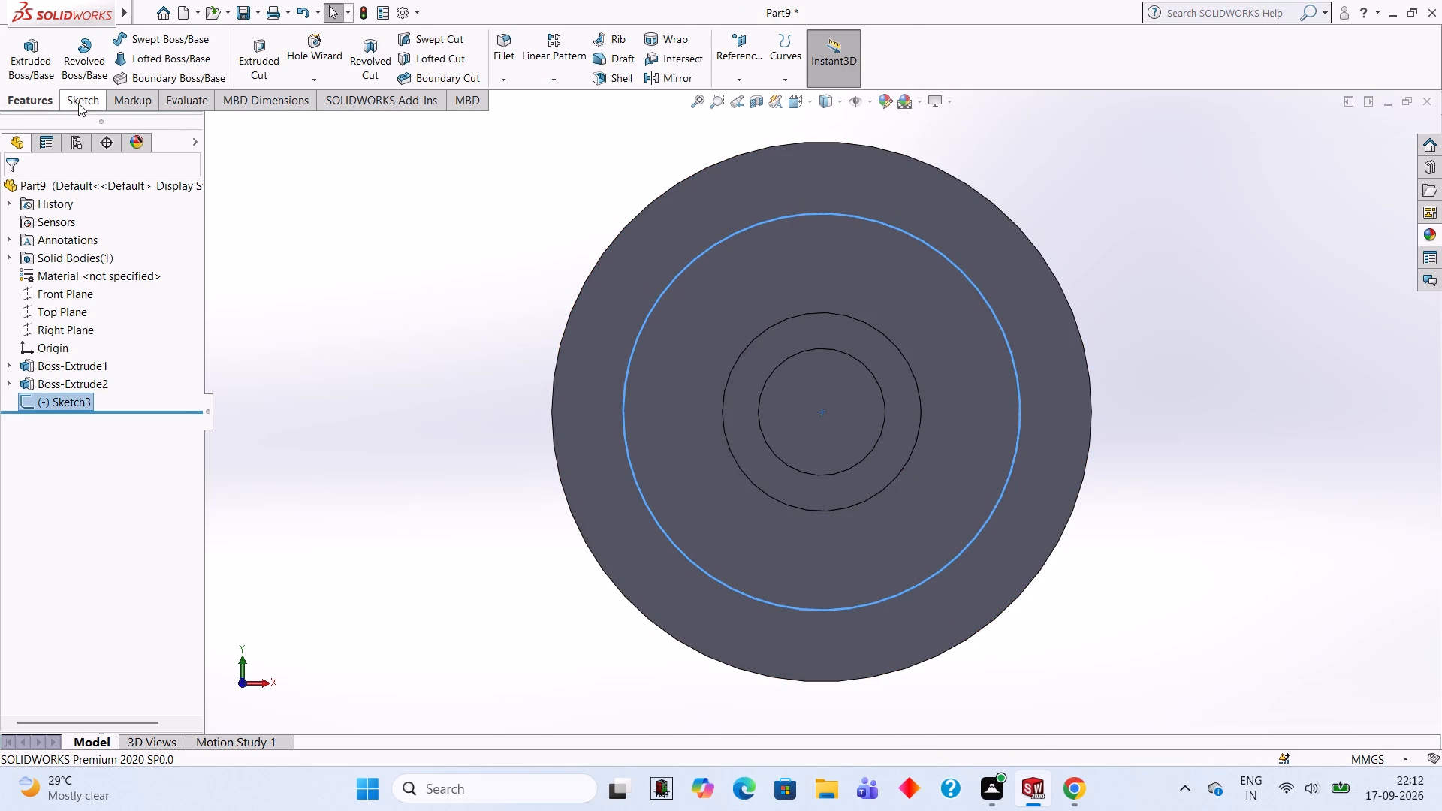
Add four 4 mm diameter circles to the sketch, centred on the 25 mm circle's top, bottom and two side quadrant points.
click(101, 95)
click(167, 37)
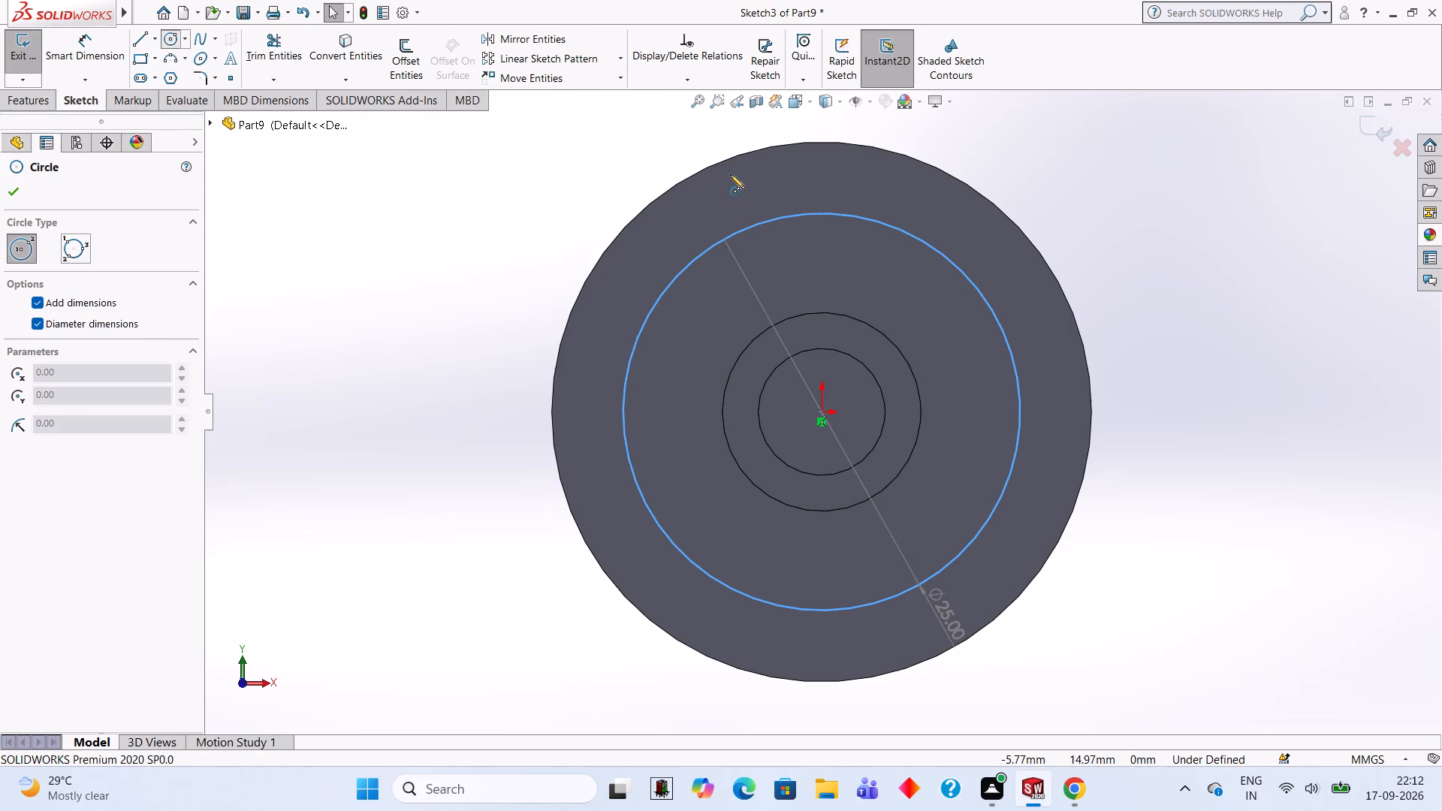
click(822, 212)
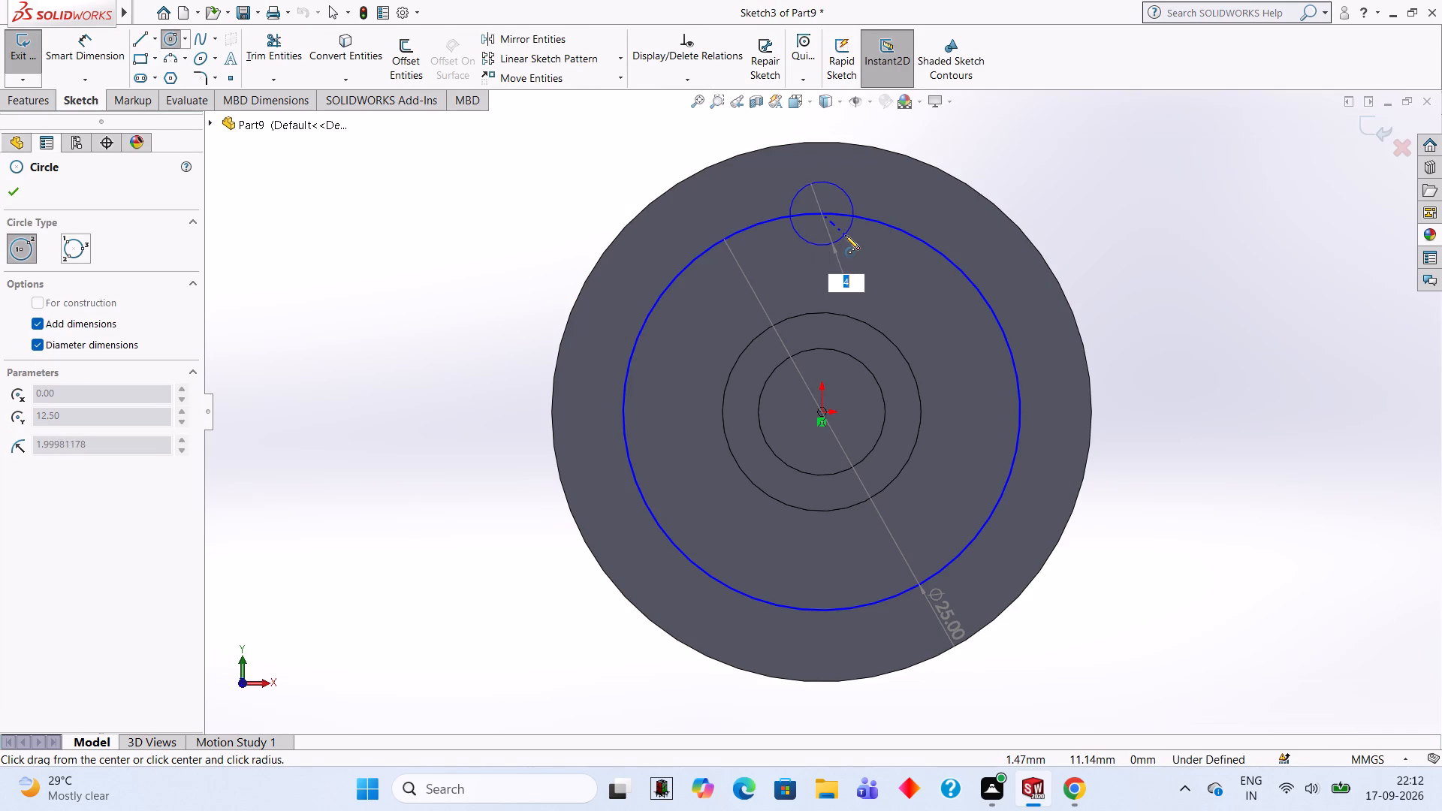
key(4)
key(Return)
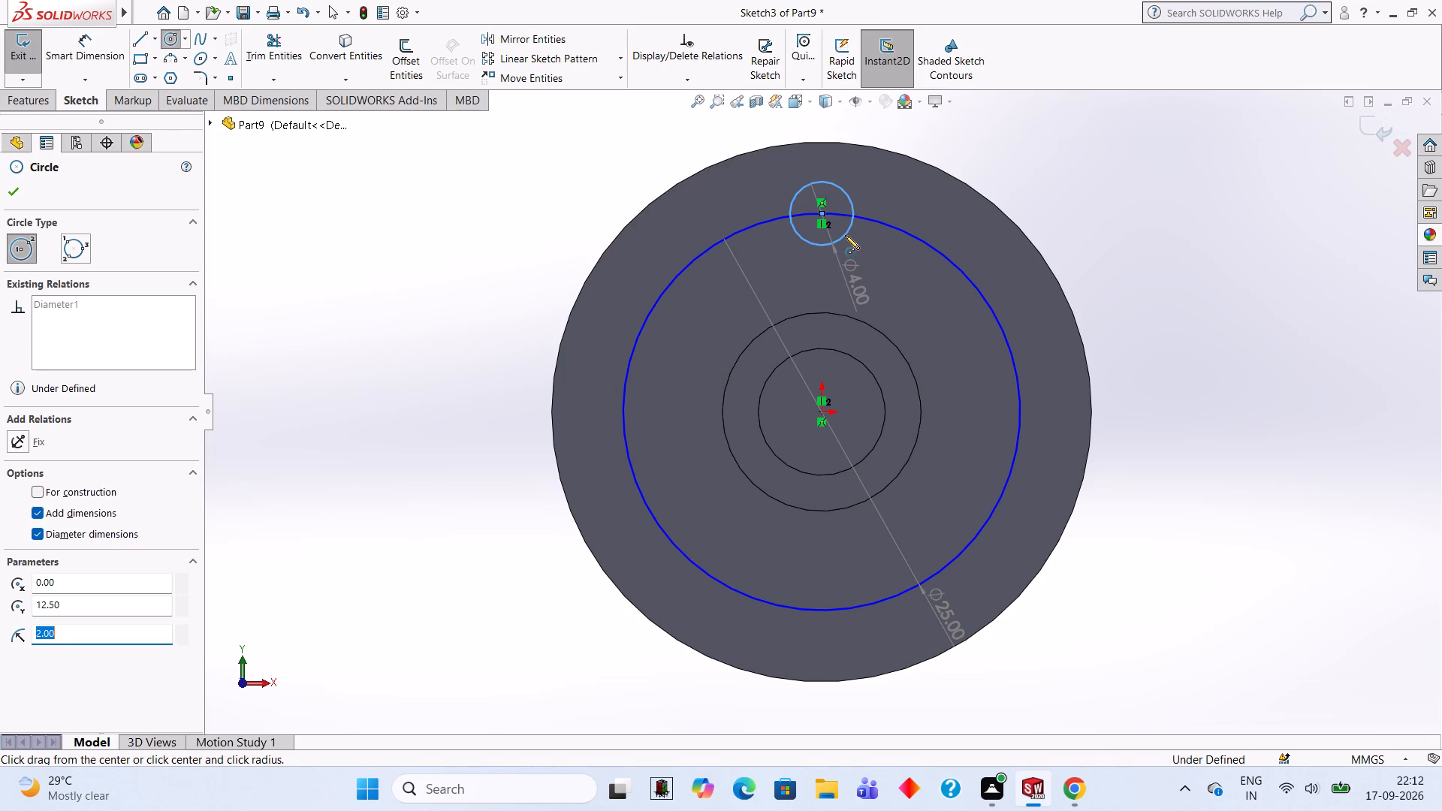
click(1020, 412)
key(4)
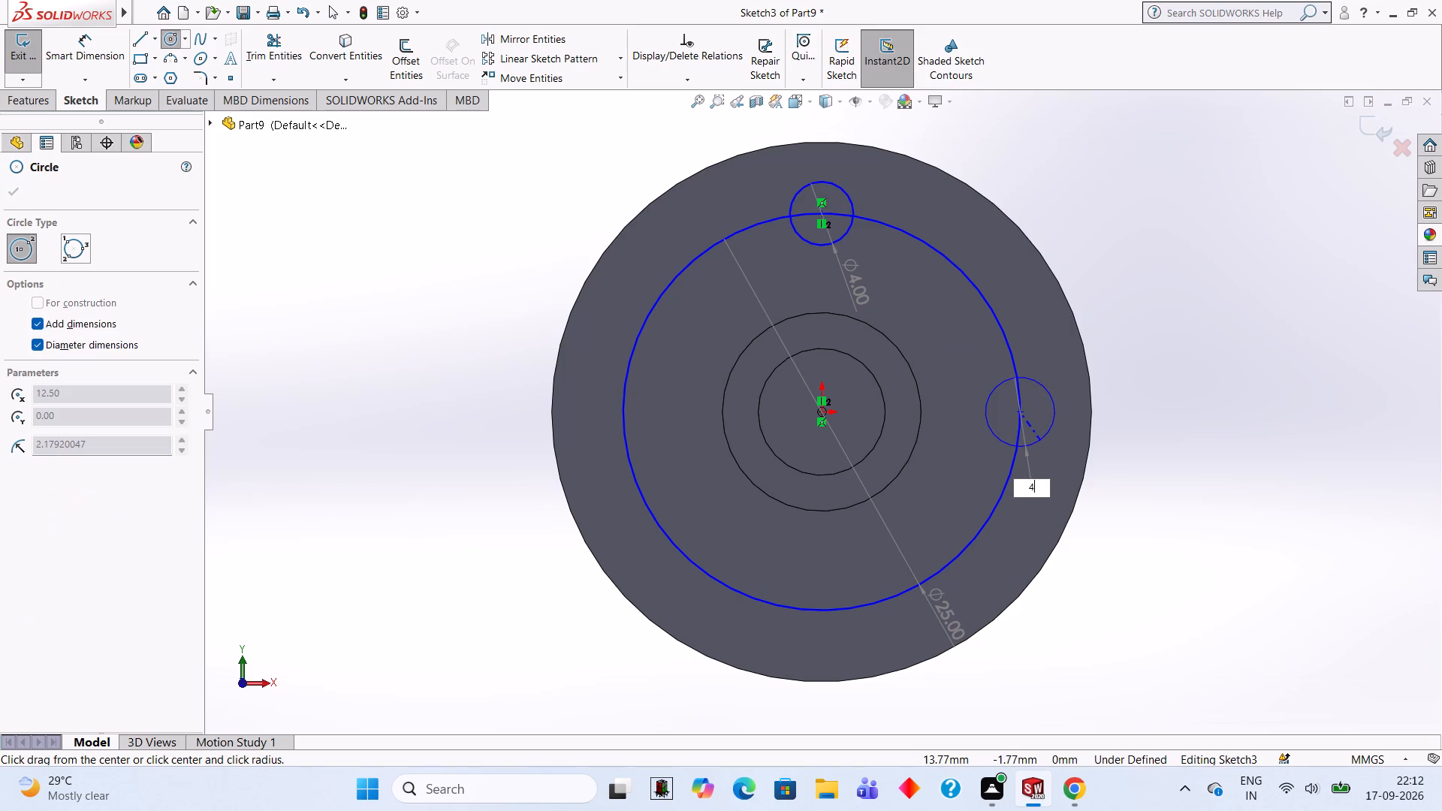
key(Return)
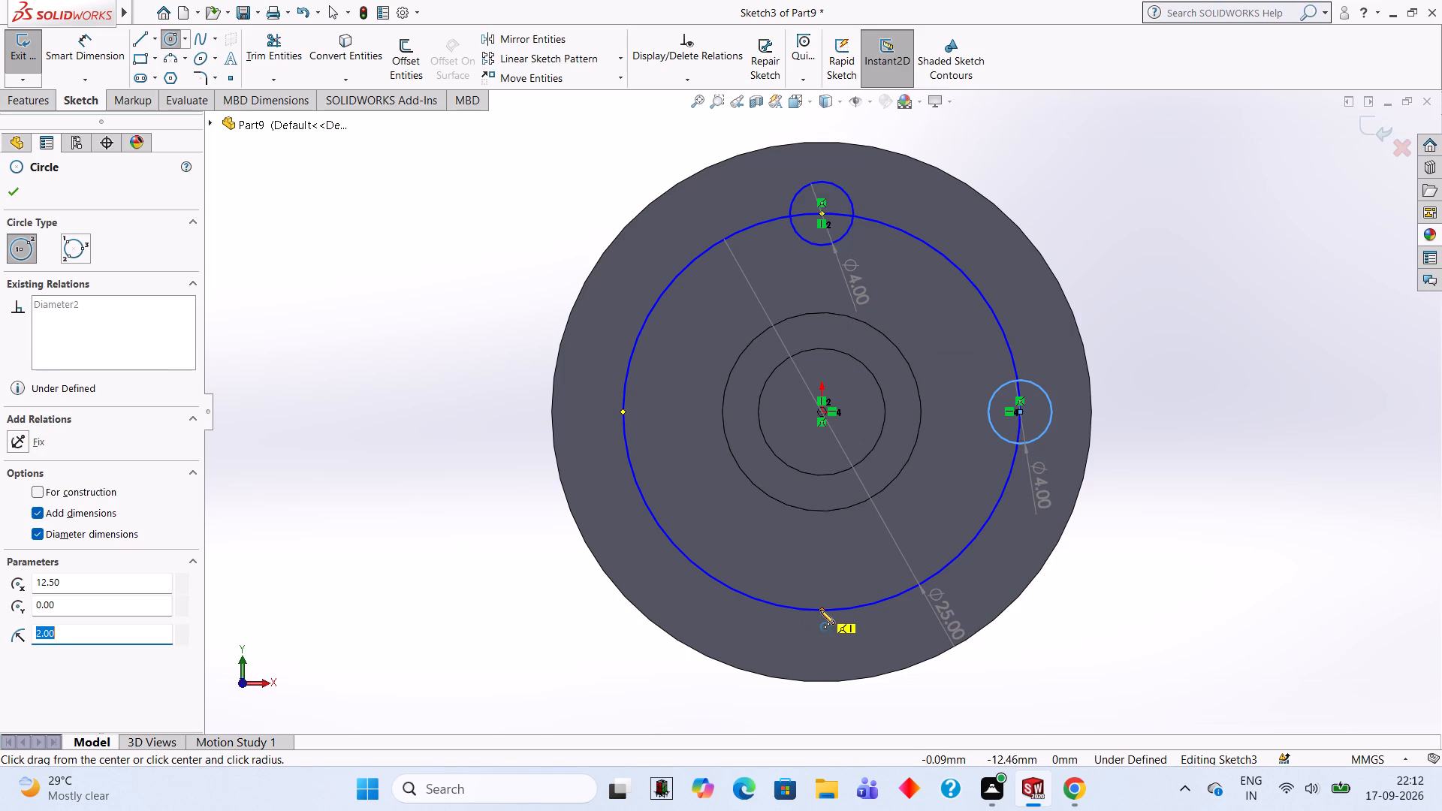
click(820, 610)
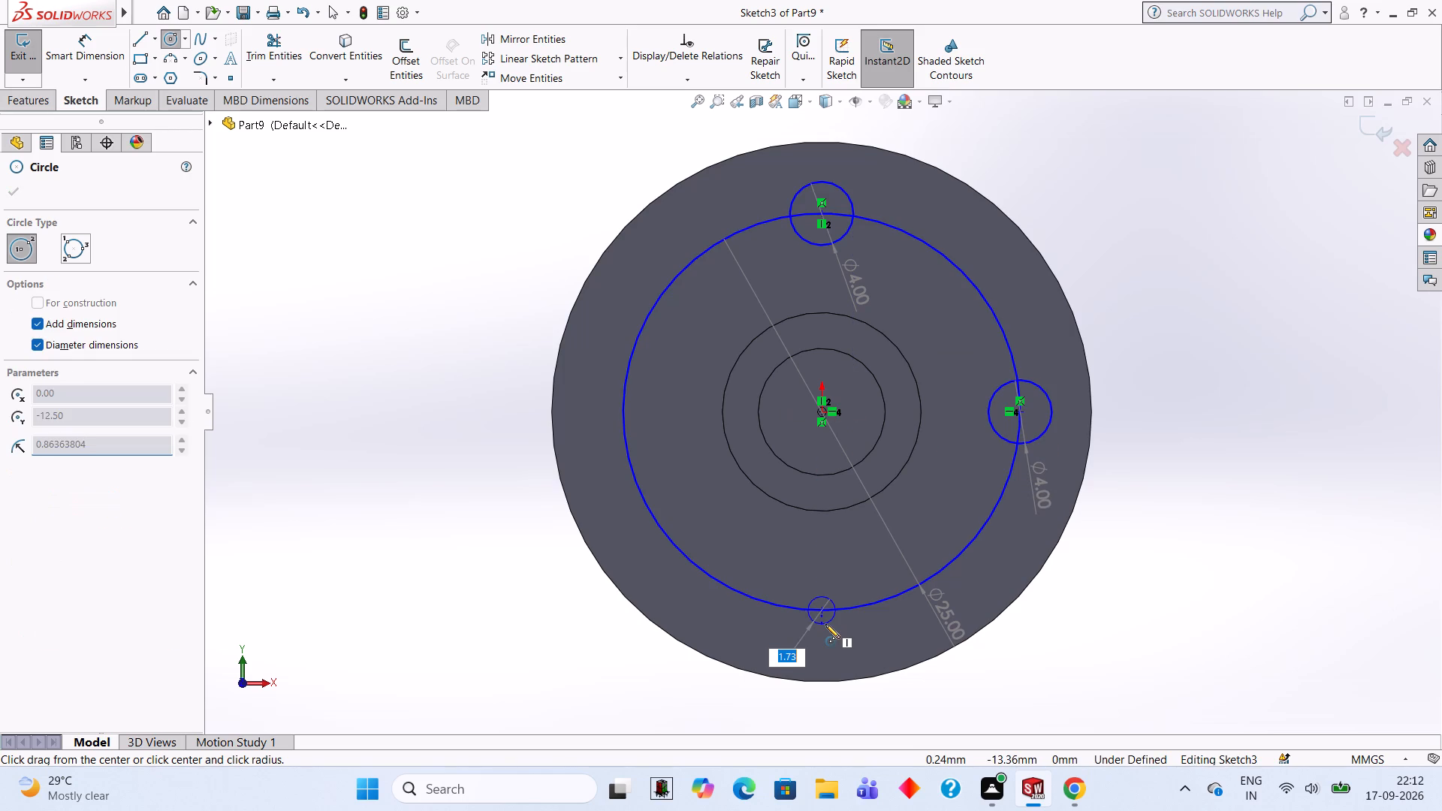
key(4)
key(Return)
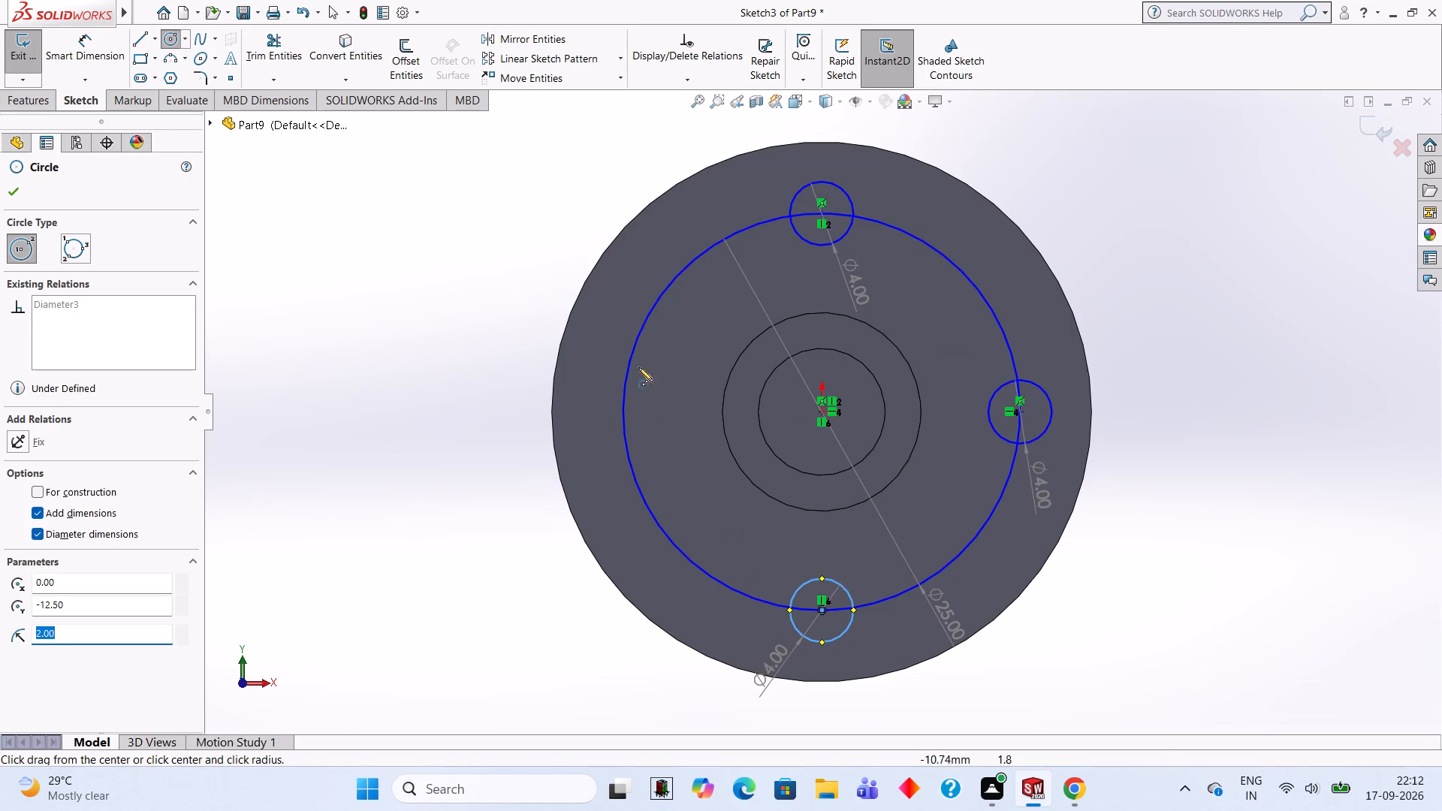
click(622, 413)
key(4)
key(Return)
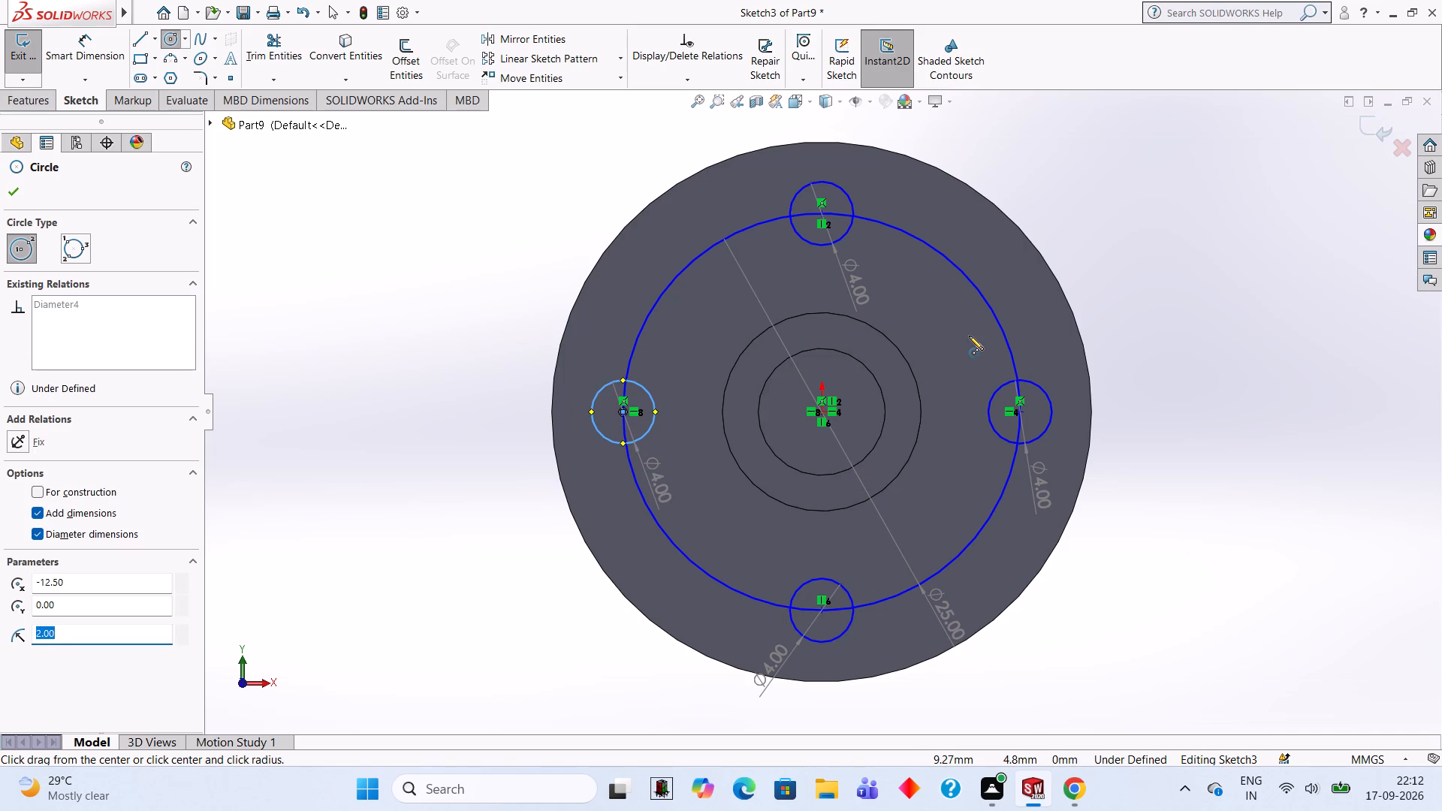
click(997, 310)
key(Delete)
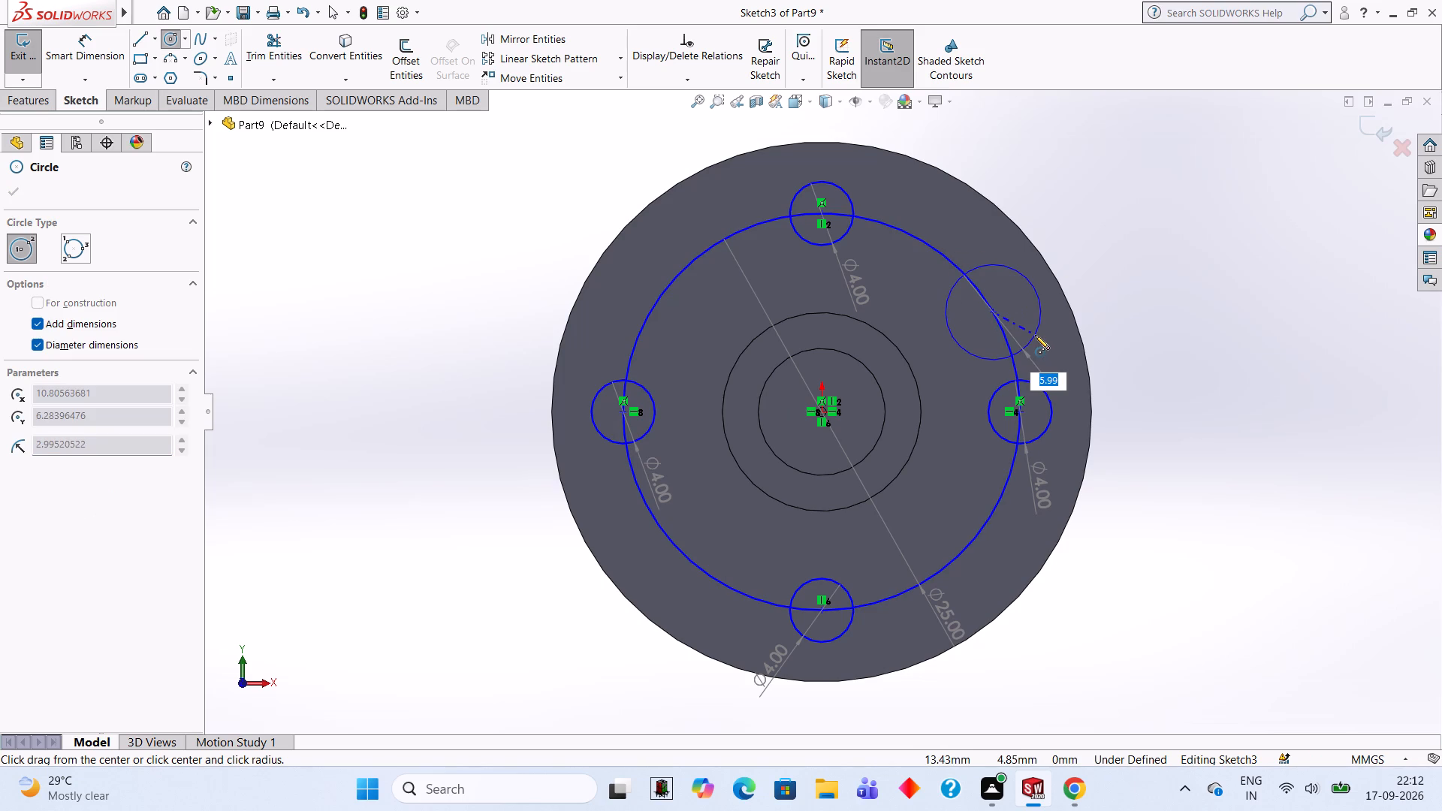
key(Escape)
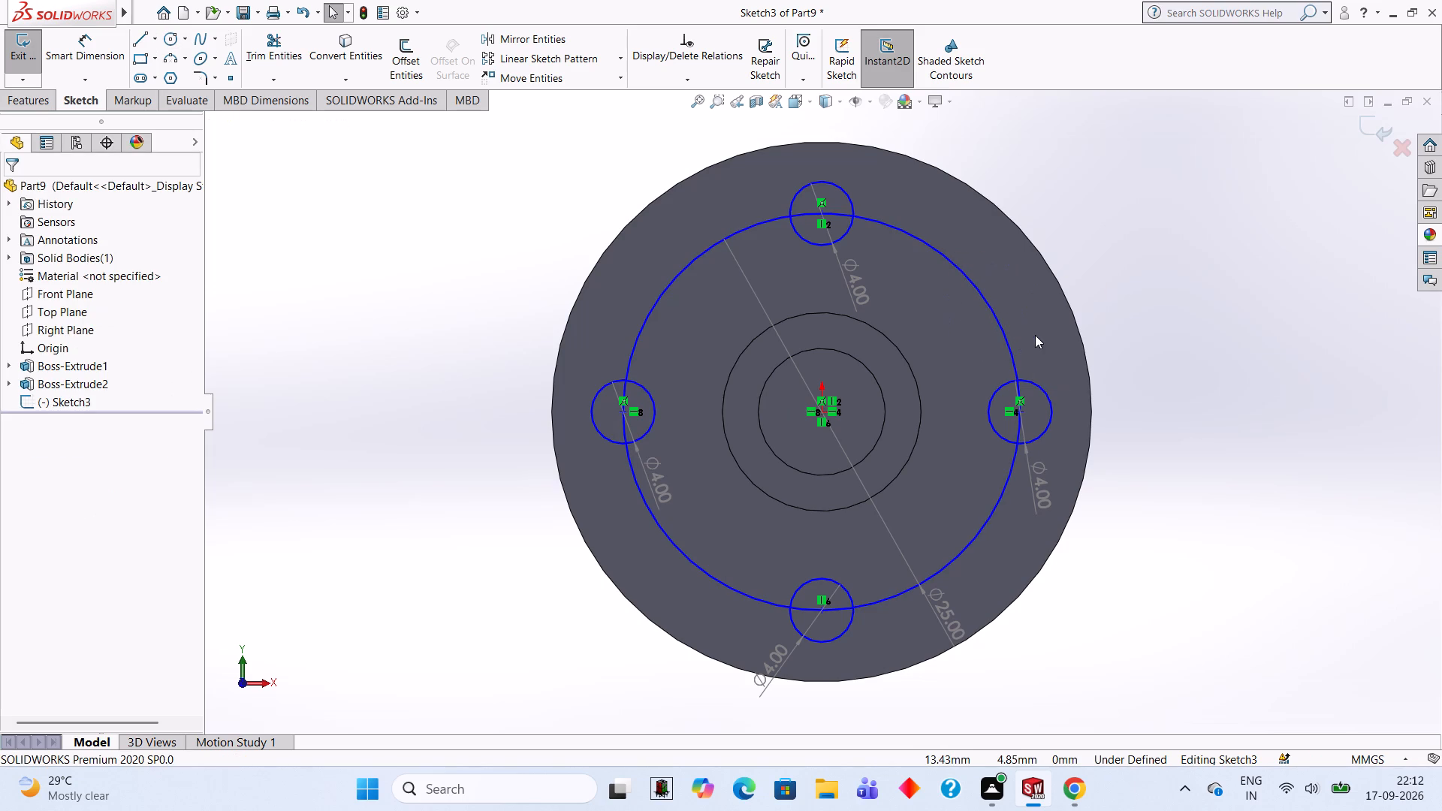
Delete the 25 mm guide circle from the sketch, keeping the four small circles.
click(1008, 338)
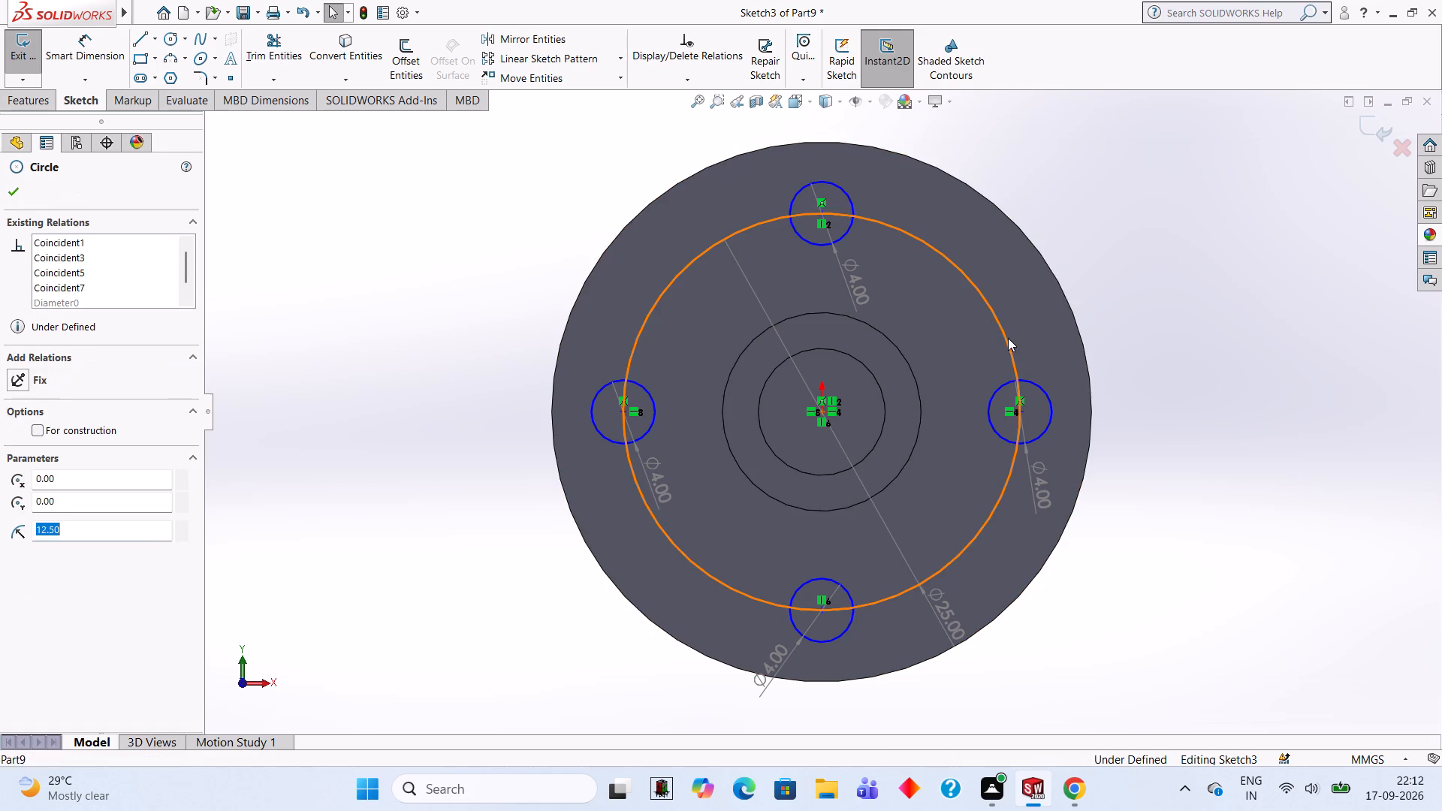
key(Delete)
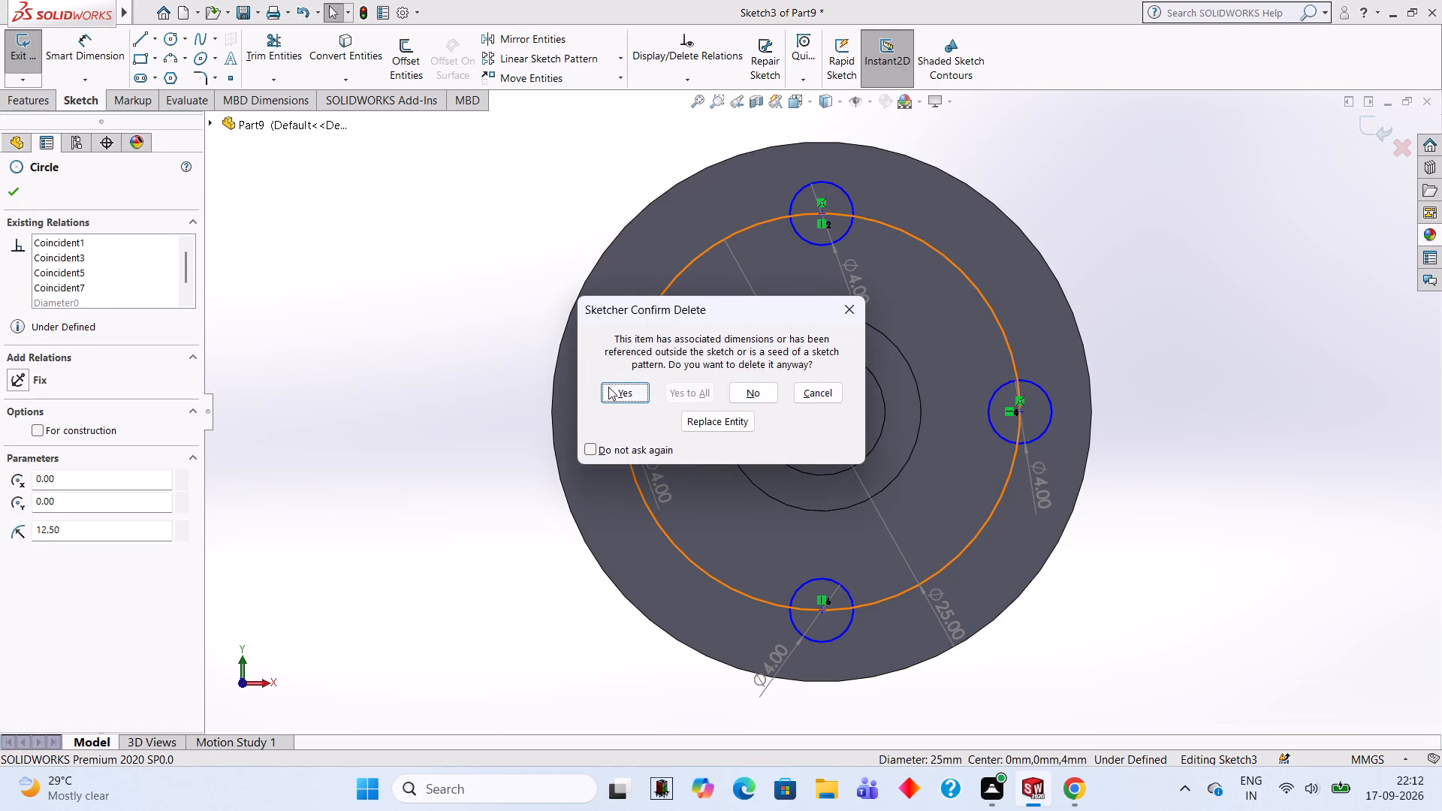
click(632, 390)
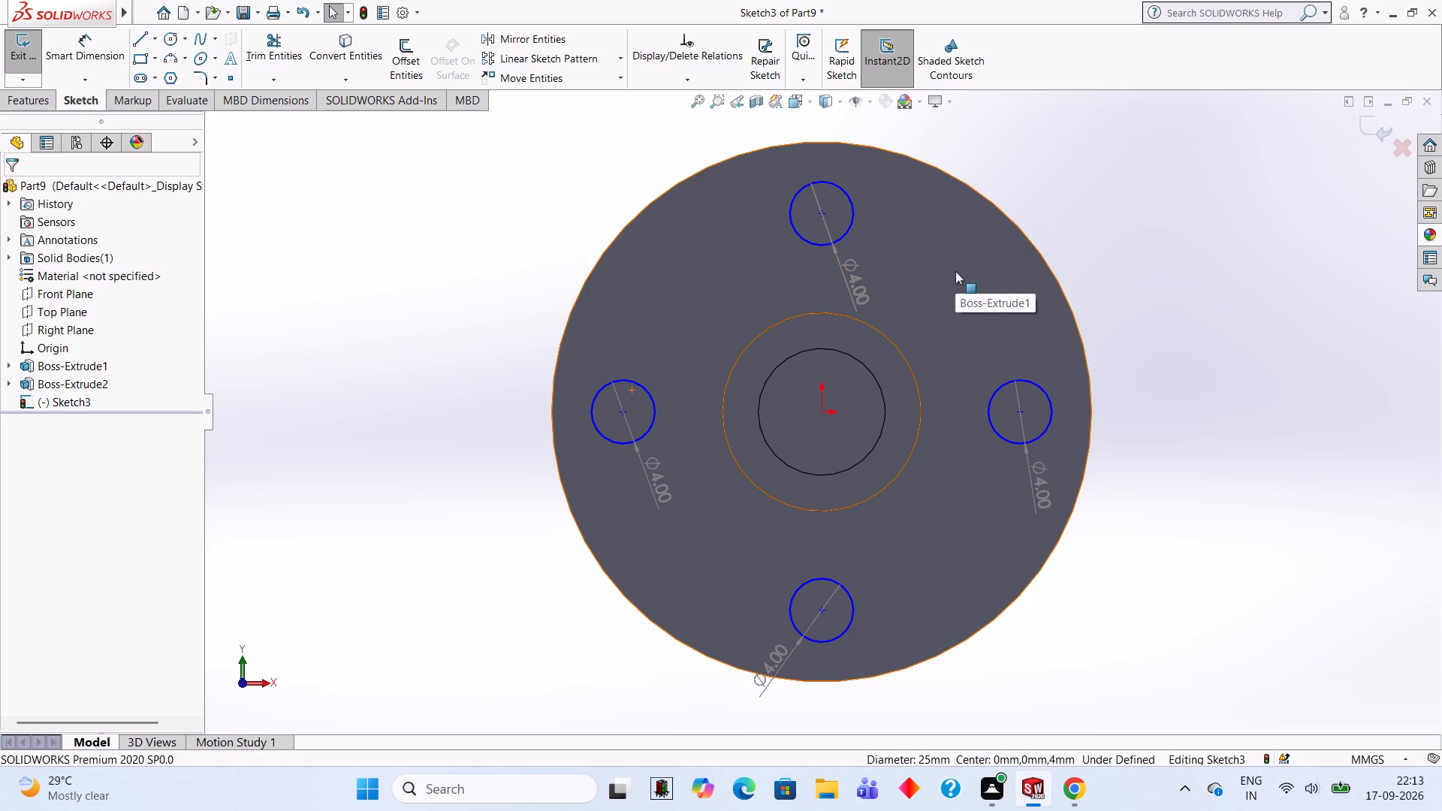
Cut-extrude the four 4 mm circles as a blind cut 4 mm deep through the disc.
click(28, 107)
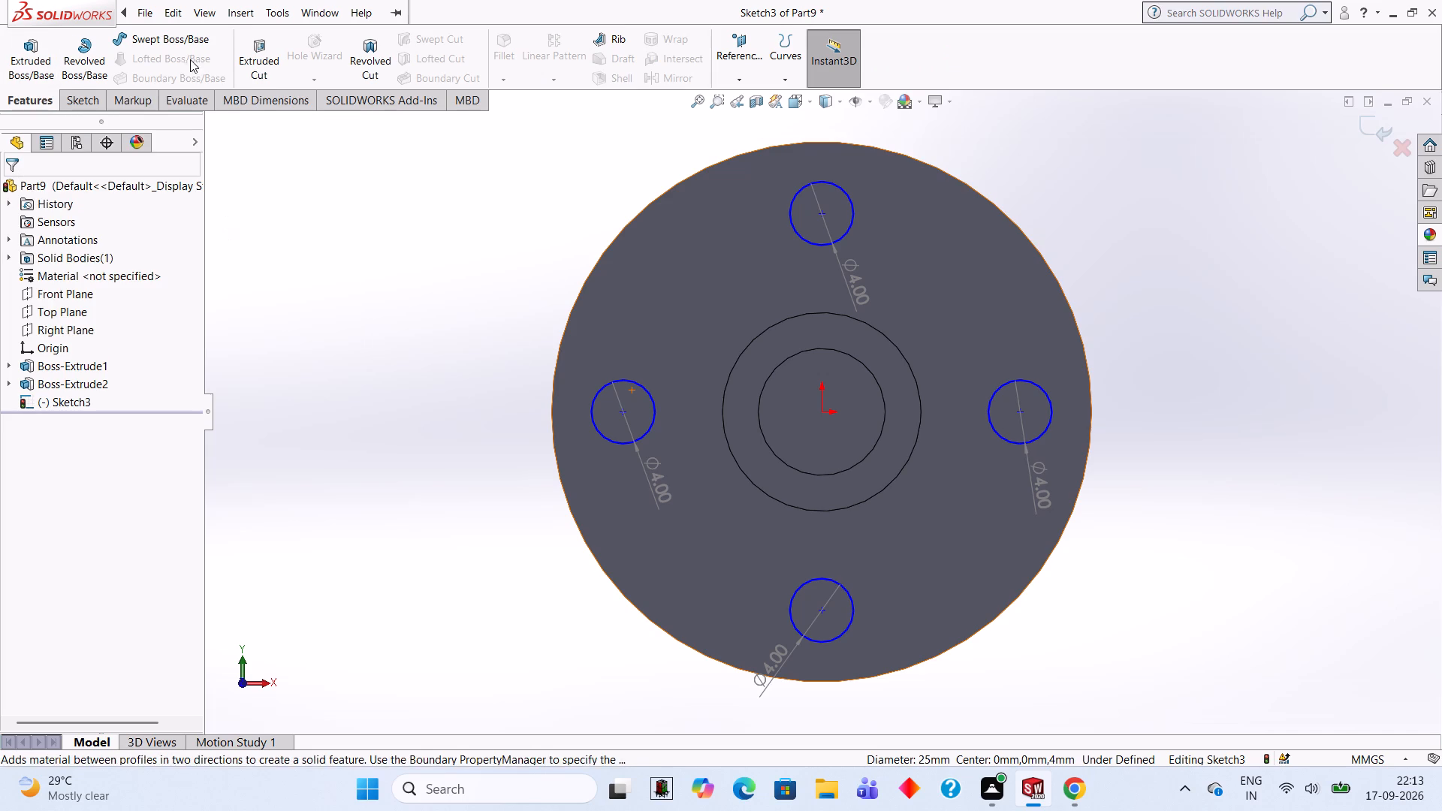
click(245, 65)
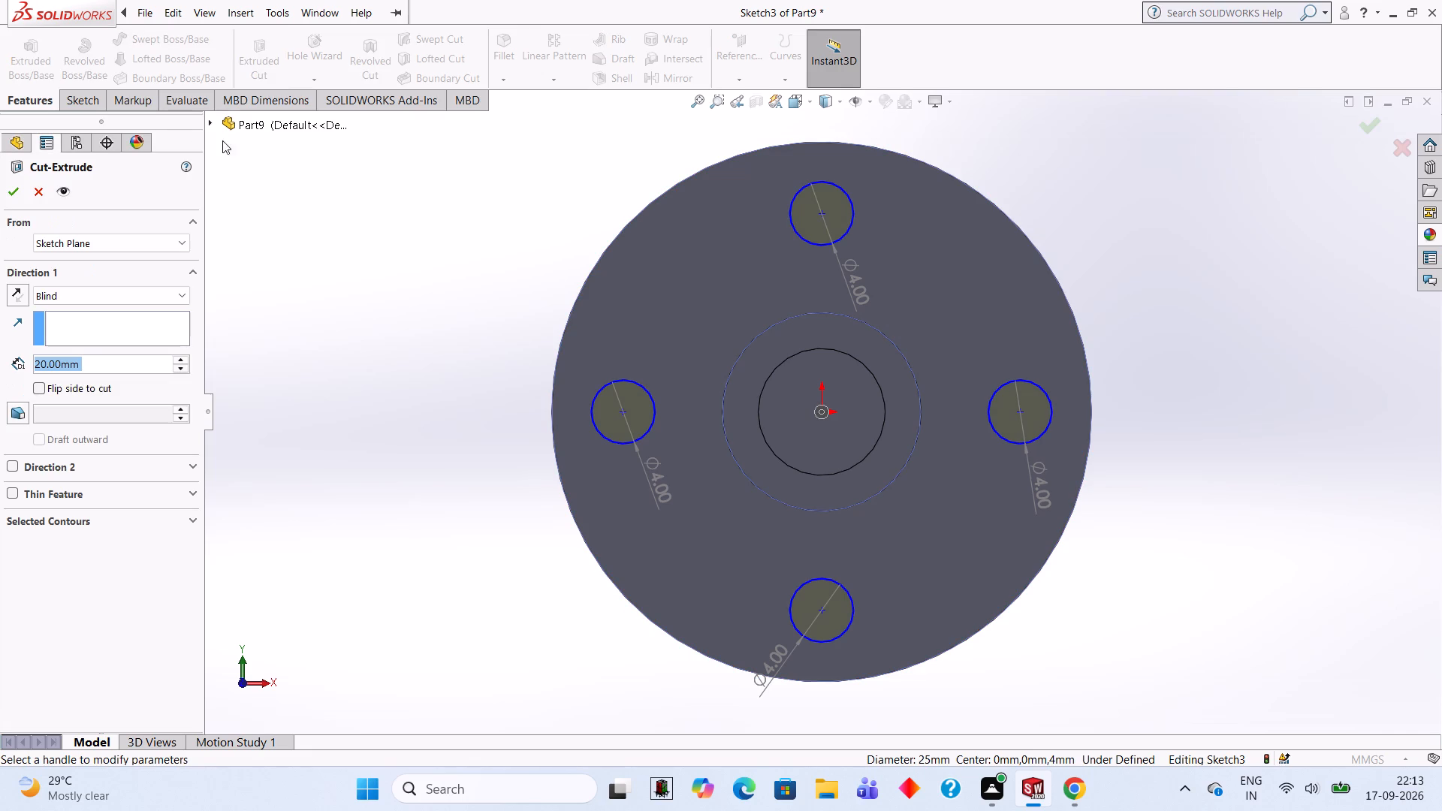
key(4)
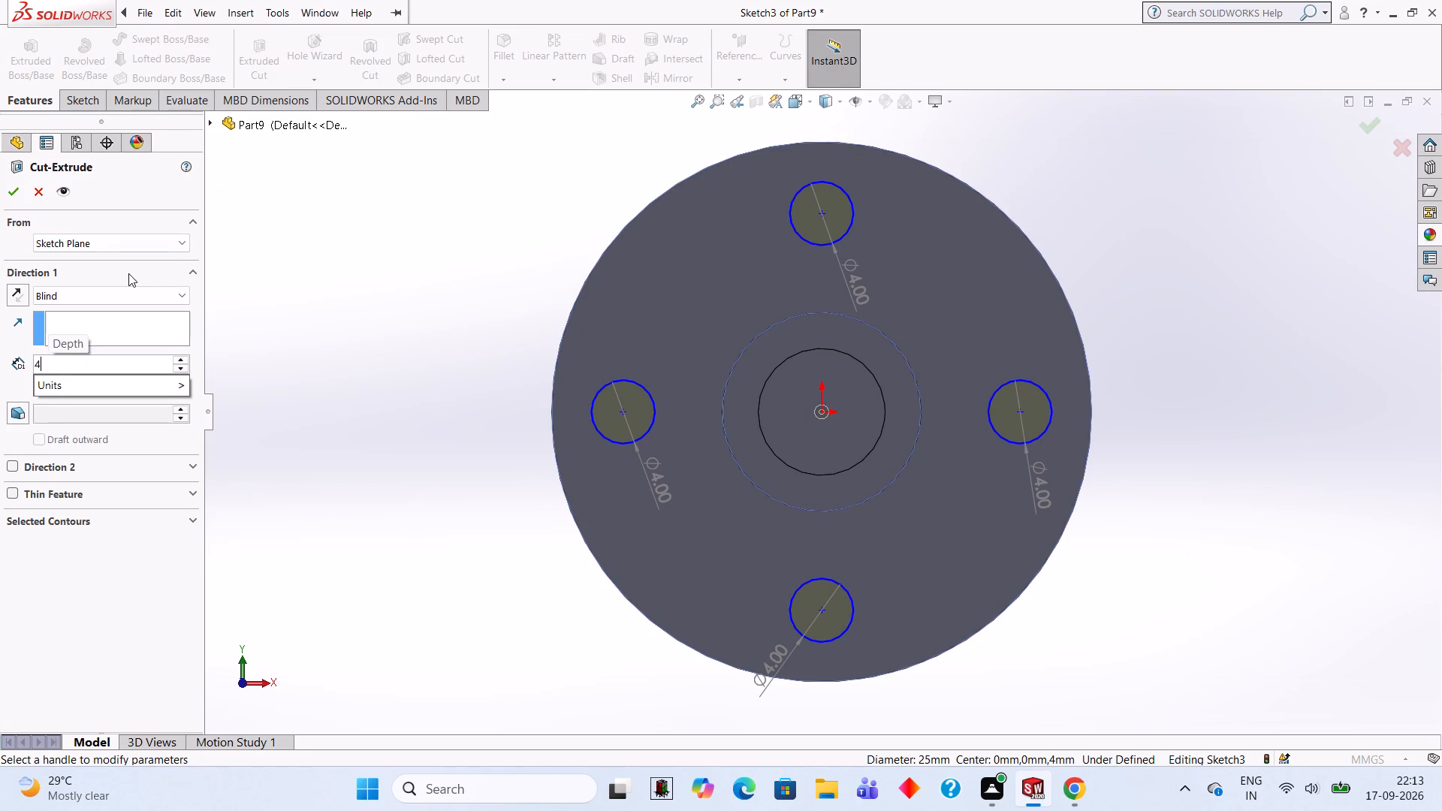
key(Return)
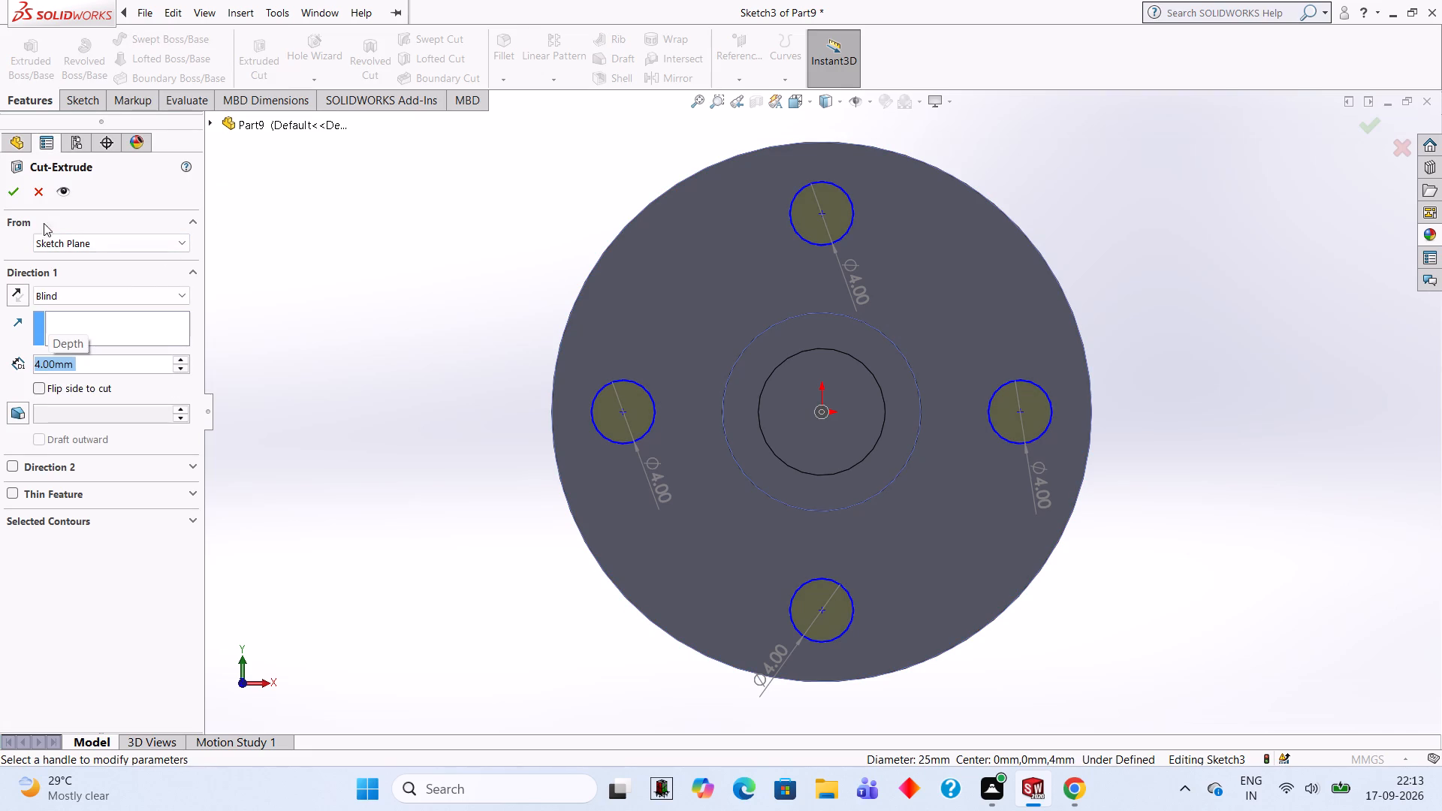
click(14, 200)
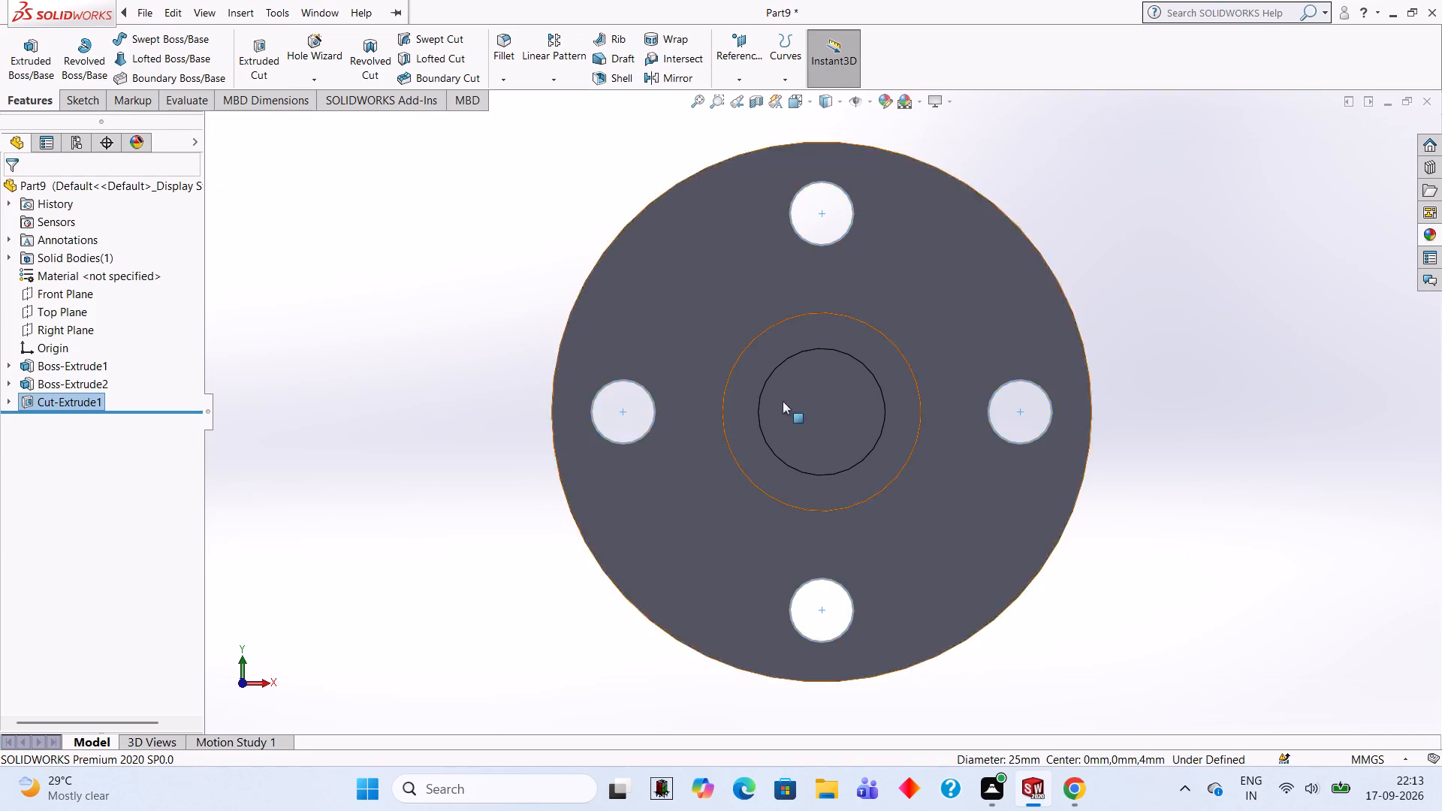
right_click(1143, 291)
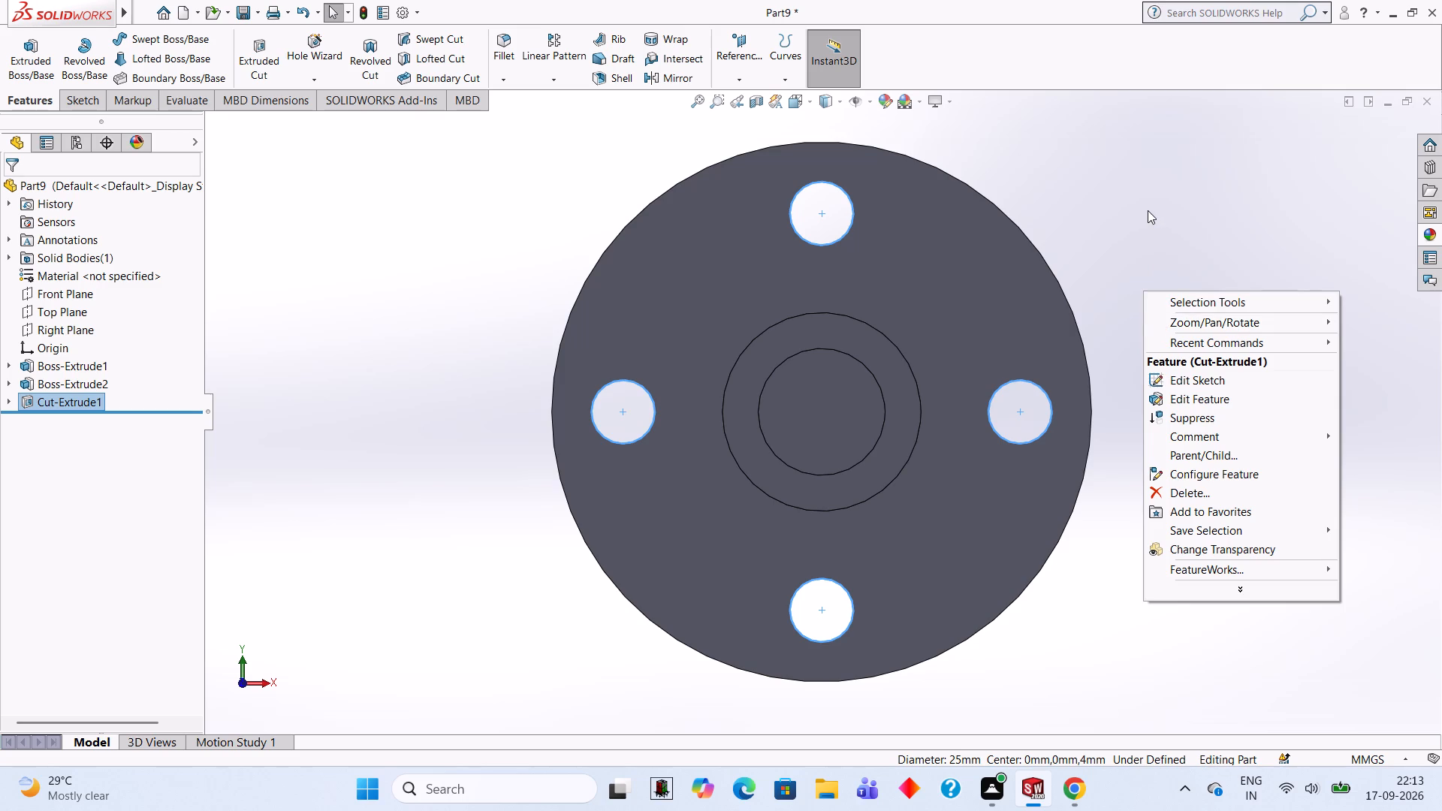
click(1148, 210)
On the disc's back face, sketch two concentric circles of 12.5 mm and 8 mm diameter centred on the origin.
middle_drag(1172, 216, 1195, 312)
scroll(1172, 216, down, 1)
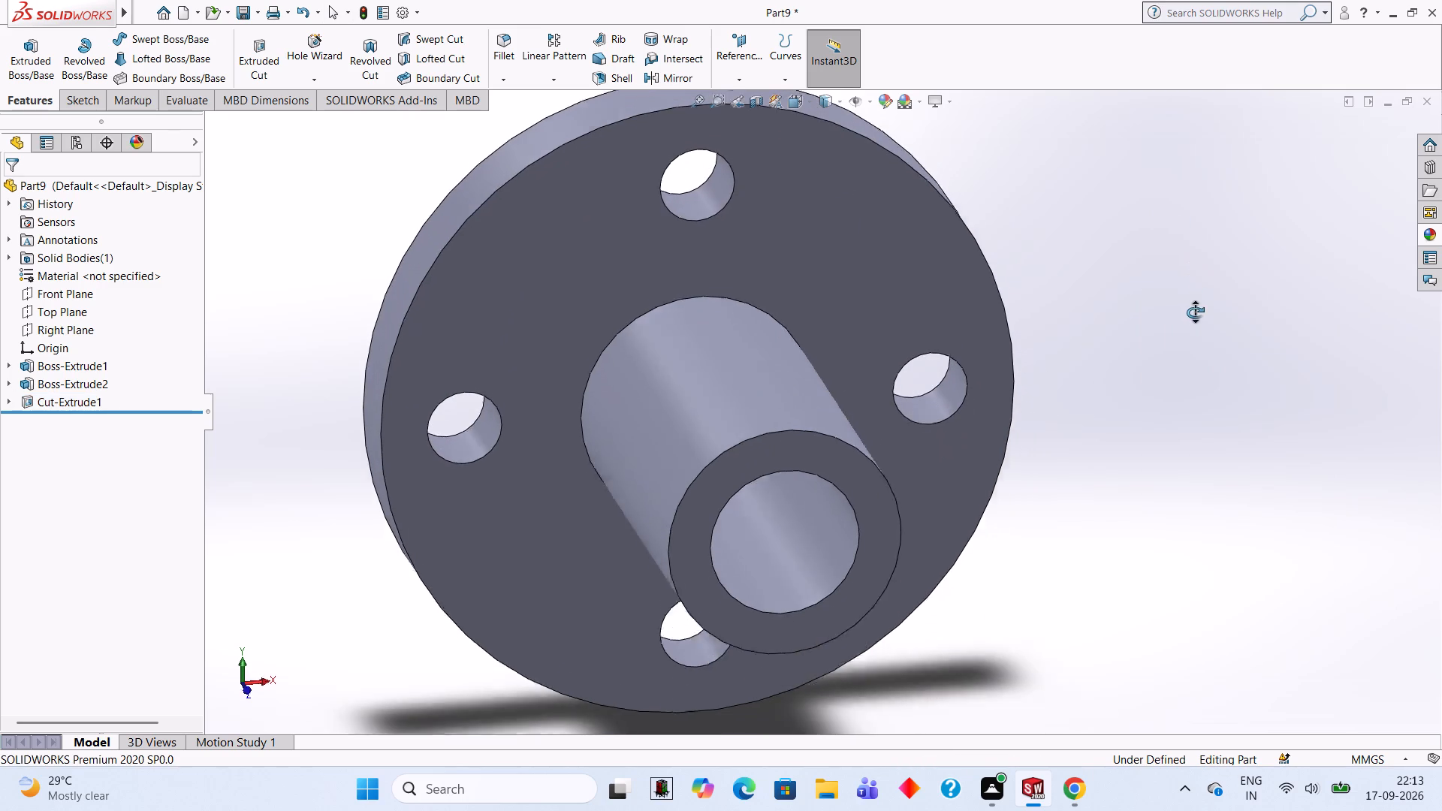
middle_drag(1195, 312, 1197, 315)
middle_drag(635, 339, 781, 329)
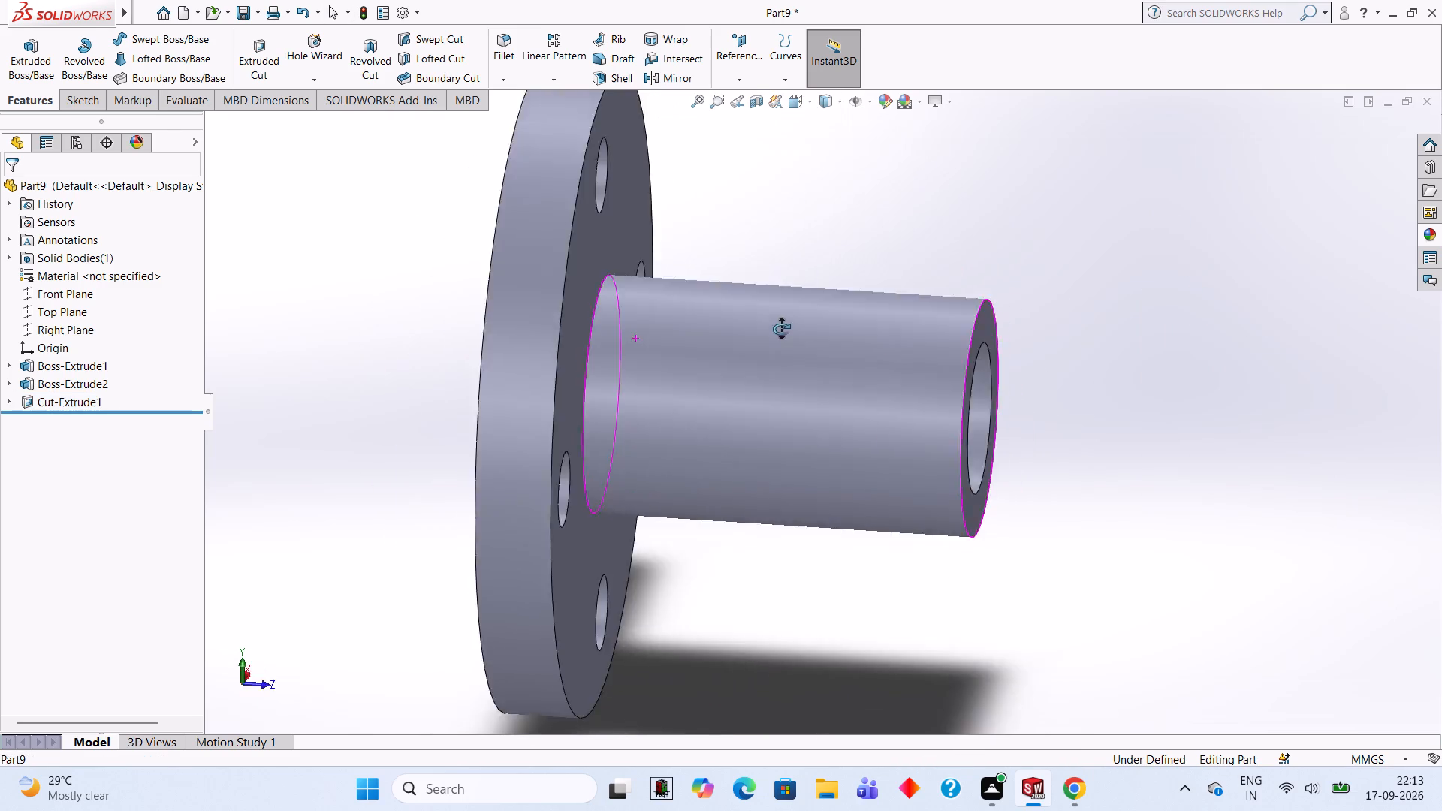
middle_drag(781, 329, 893, 282)
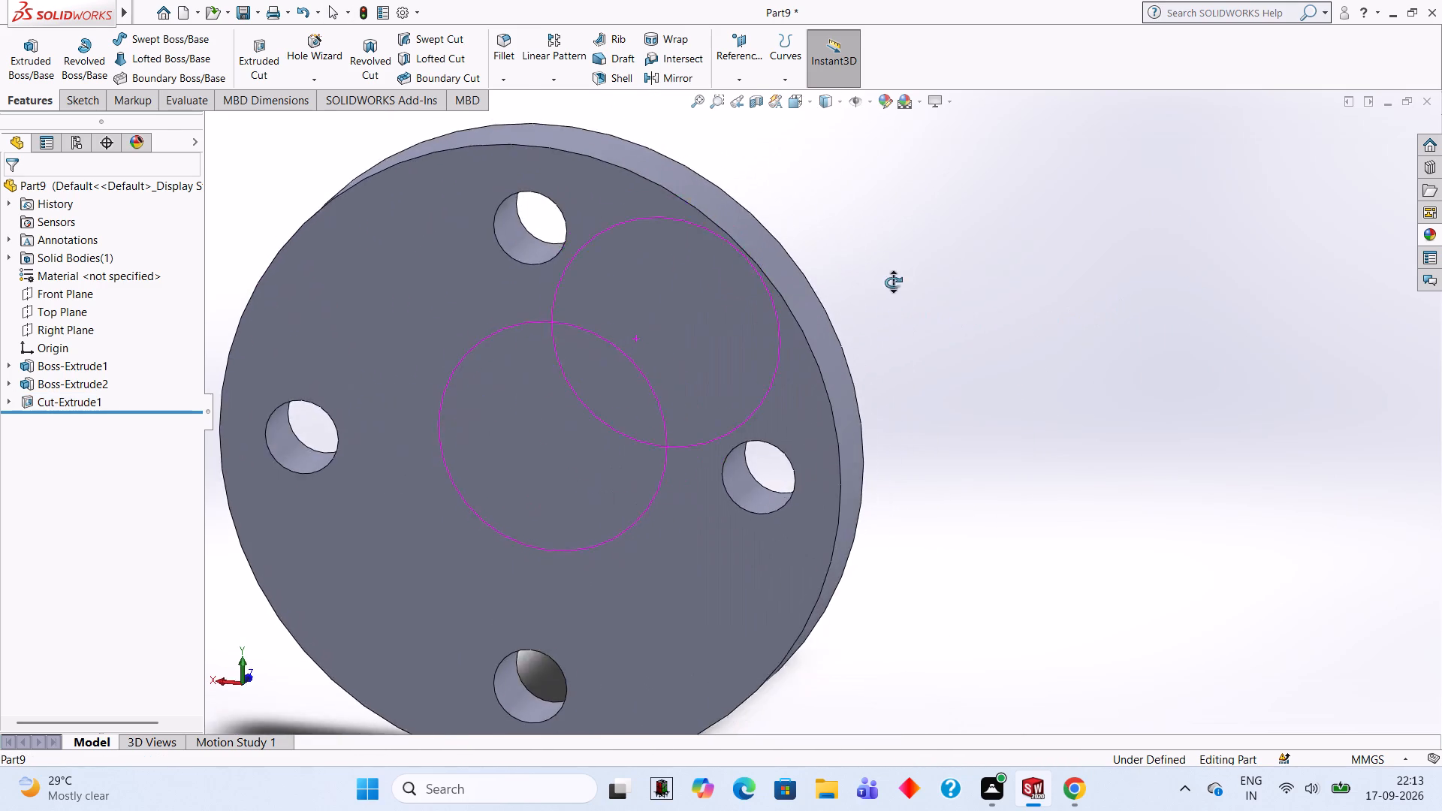
middle_drag(893, 282, 913, 252)
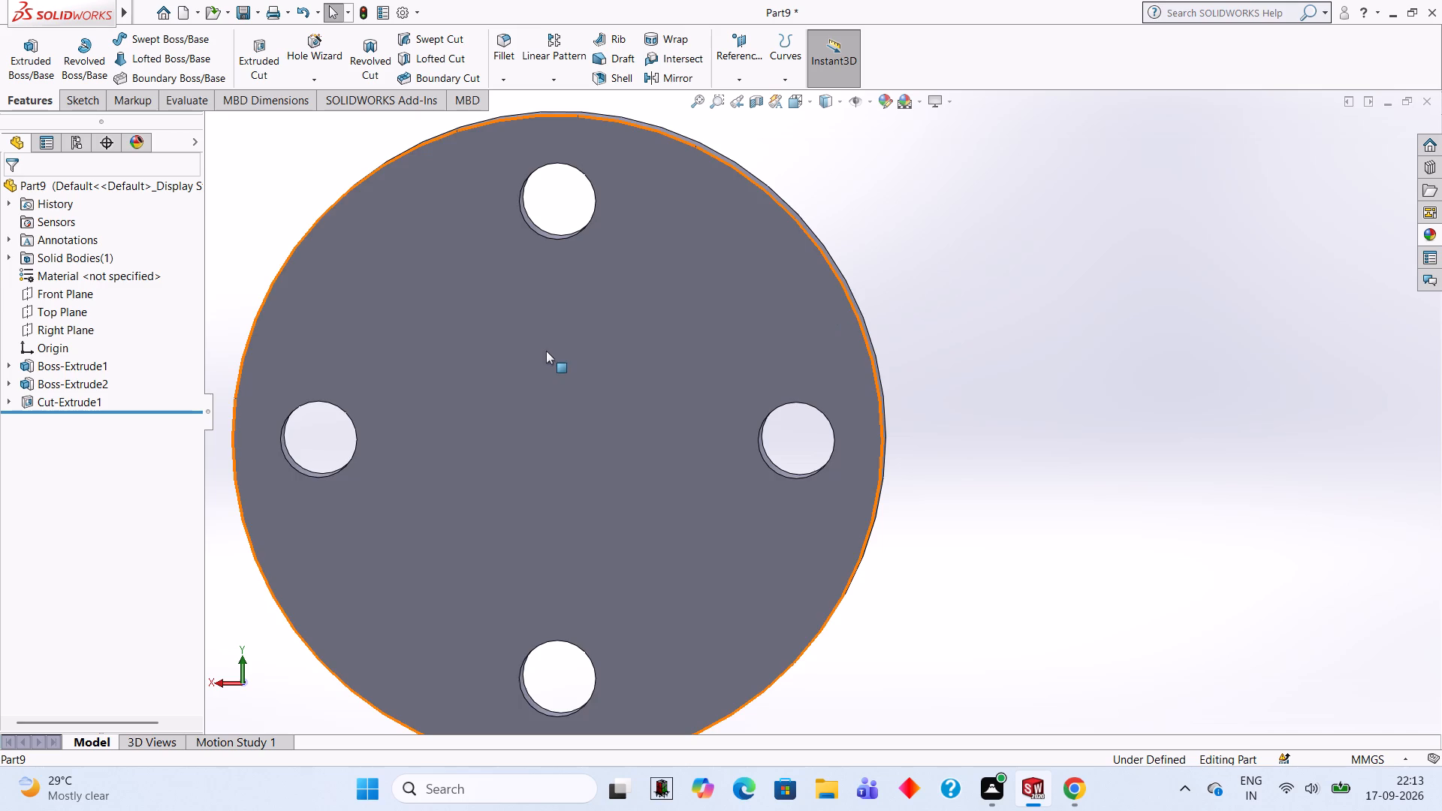
click(546, 351)
click(610, 304)
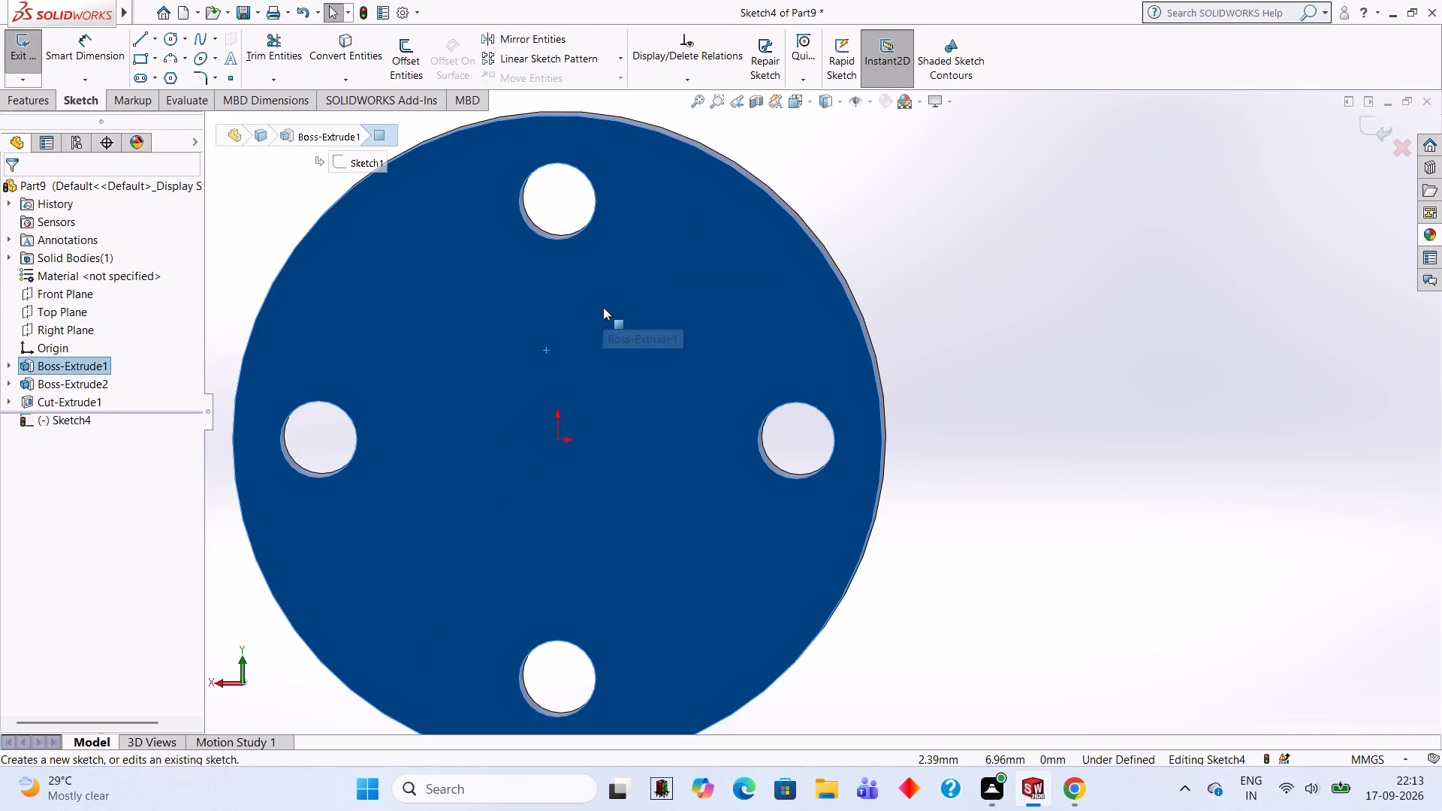
key(ctrl+8)
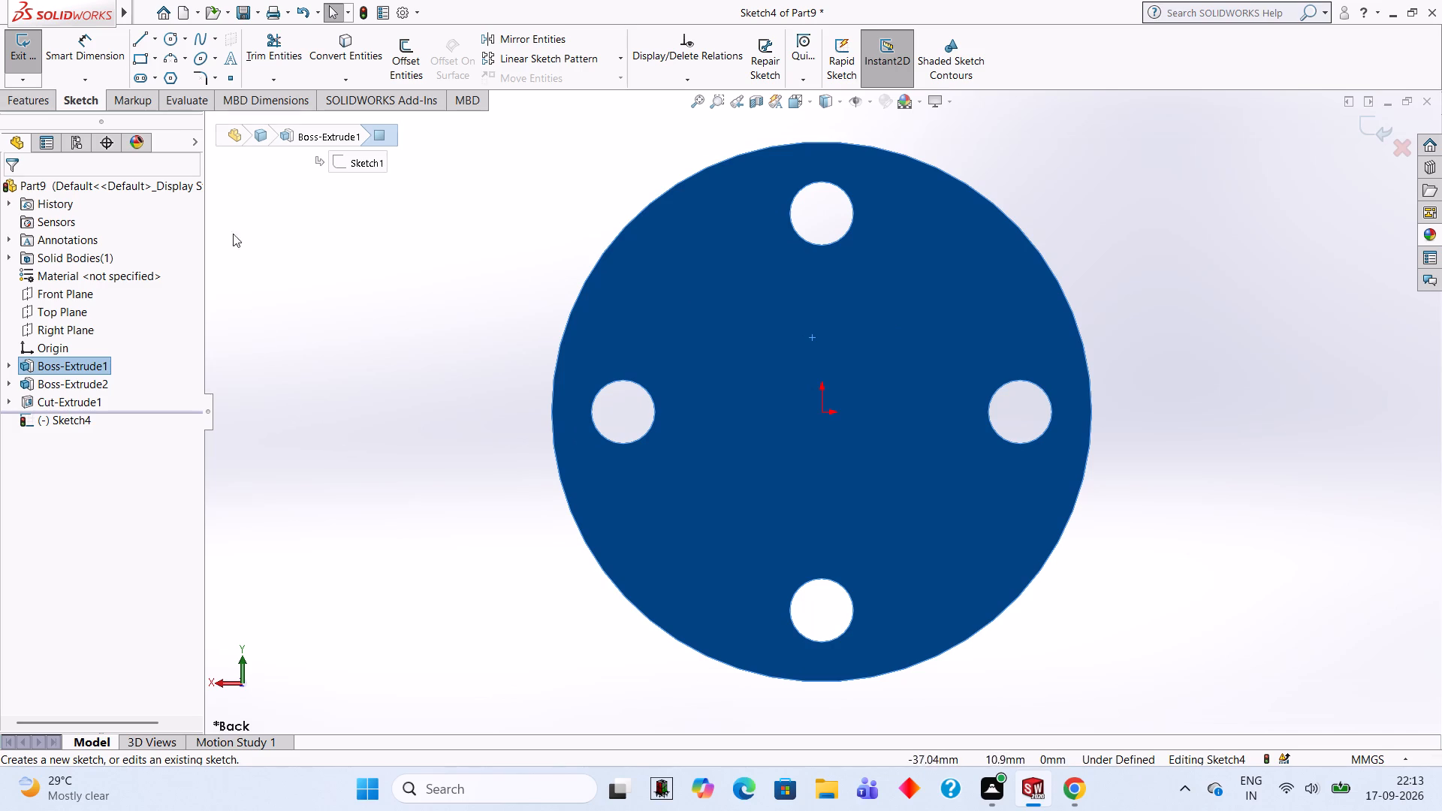
click(170, 36)
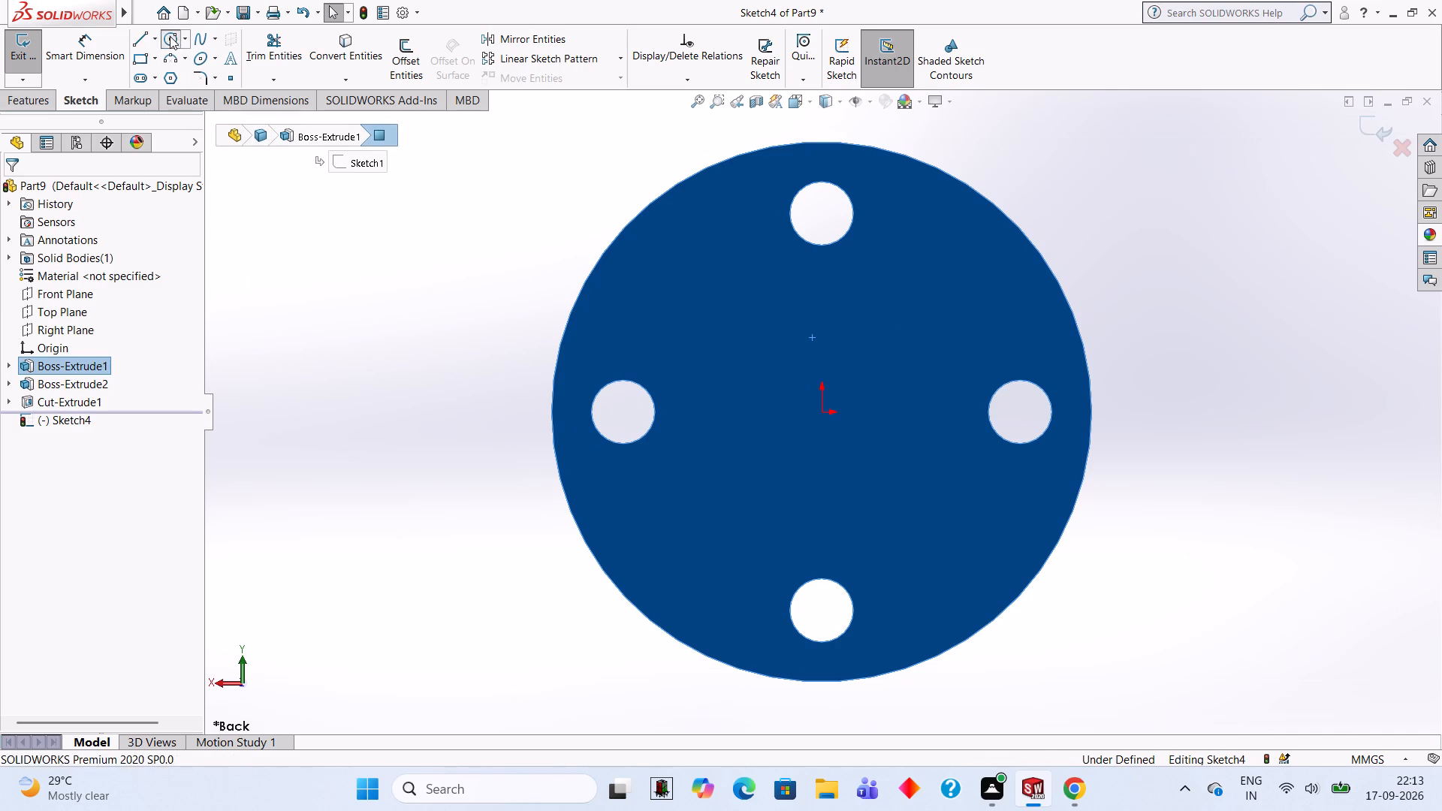
click(823, 413)
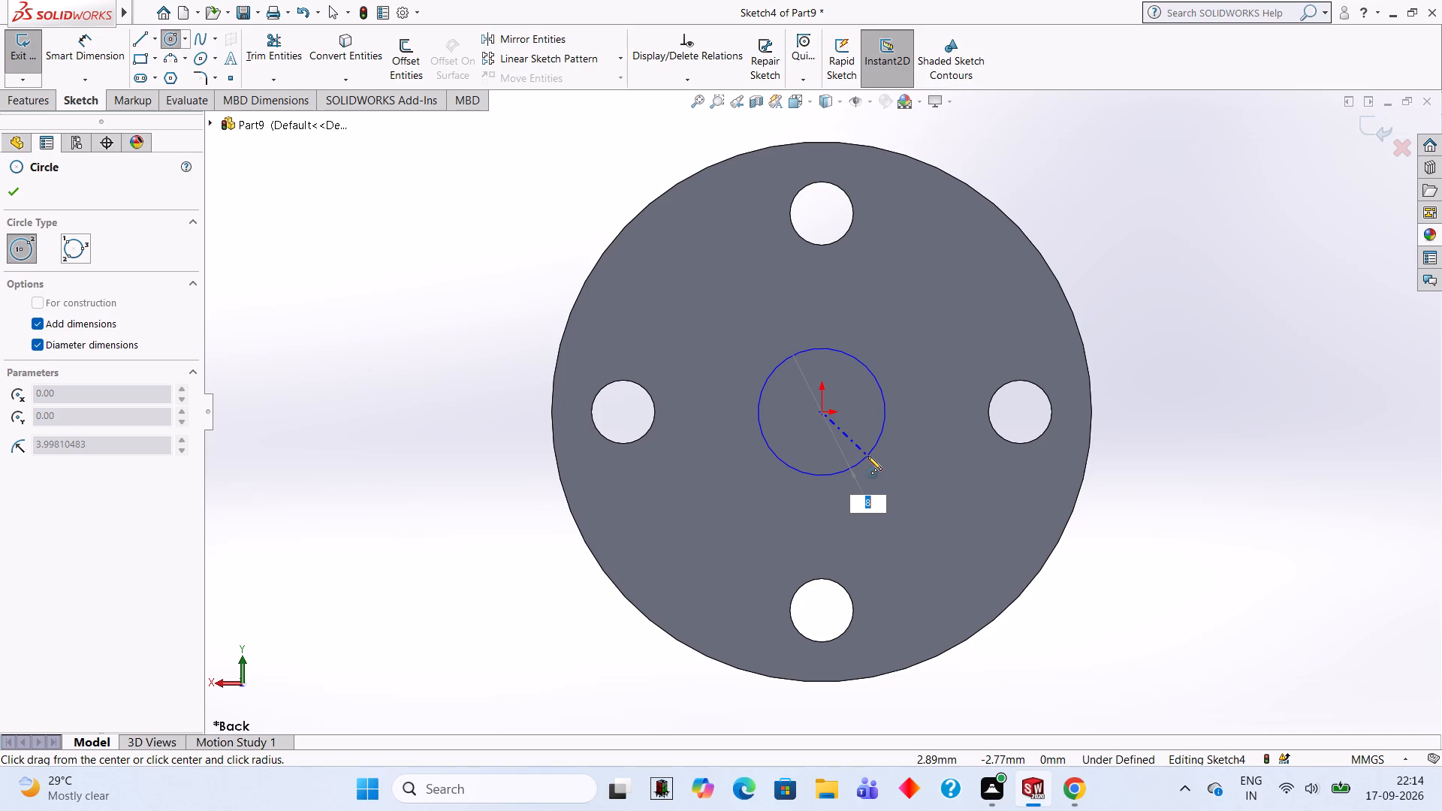
text(12.5)
key(Return)
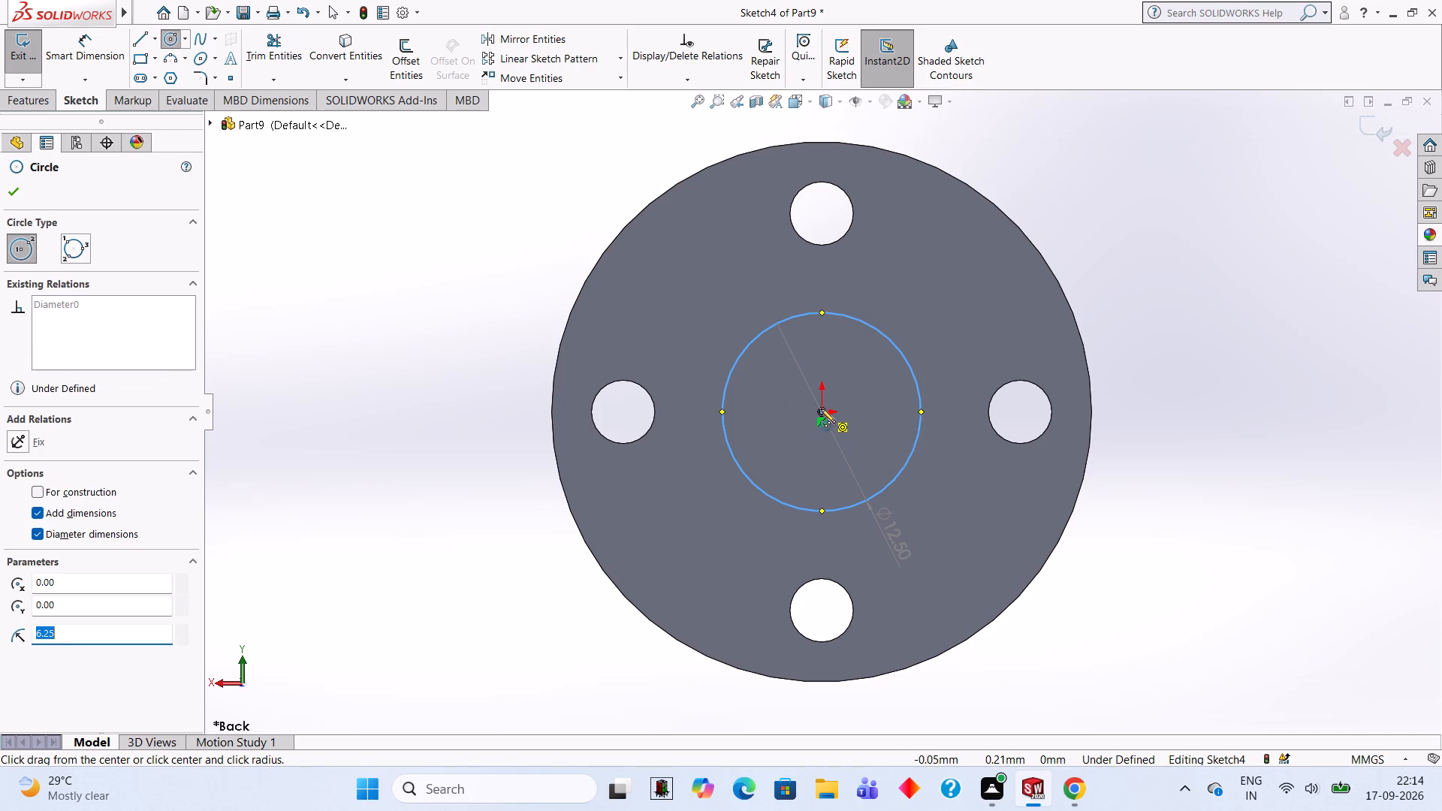
click(821, 410)
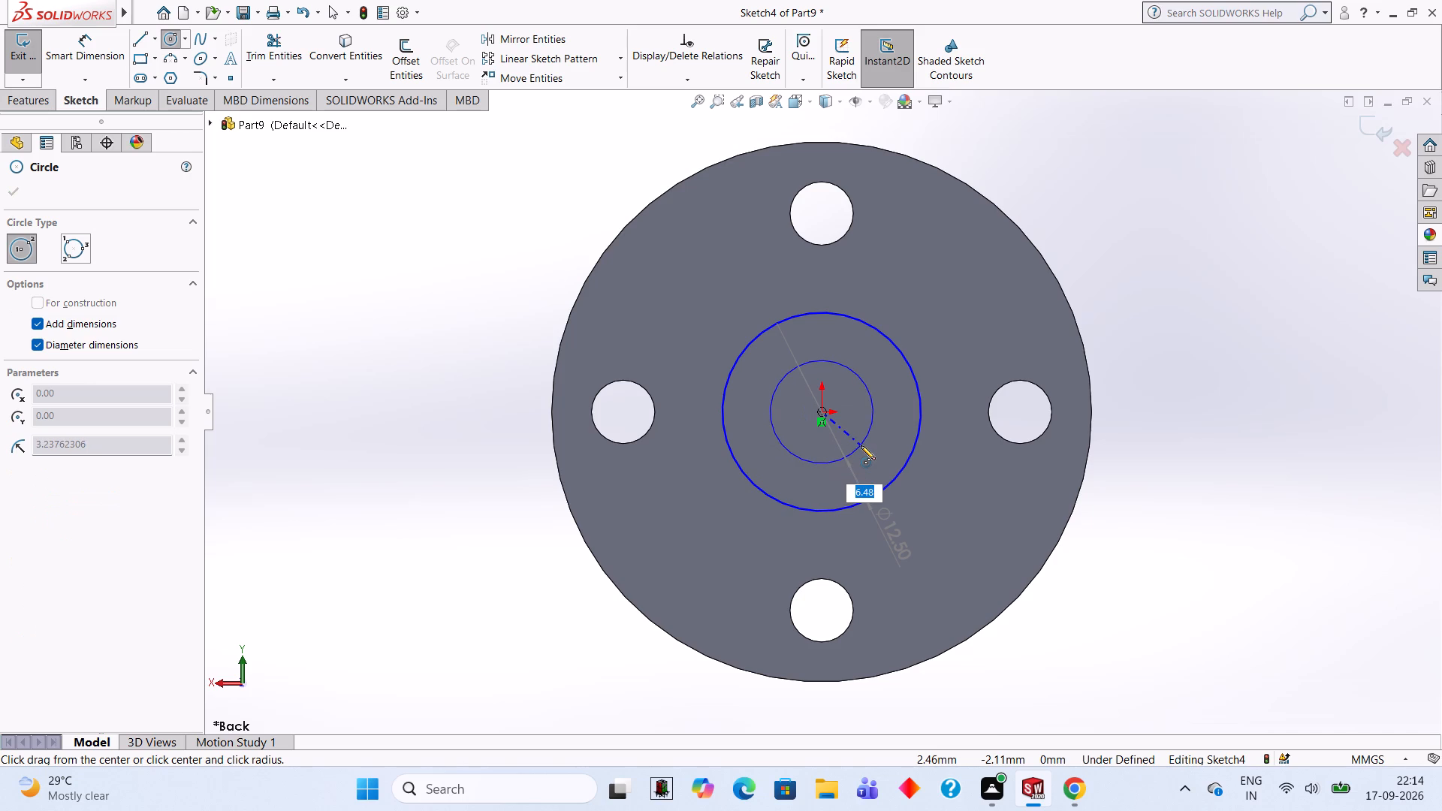
key(8)
key(Return)
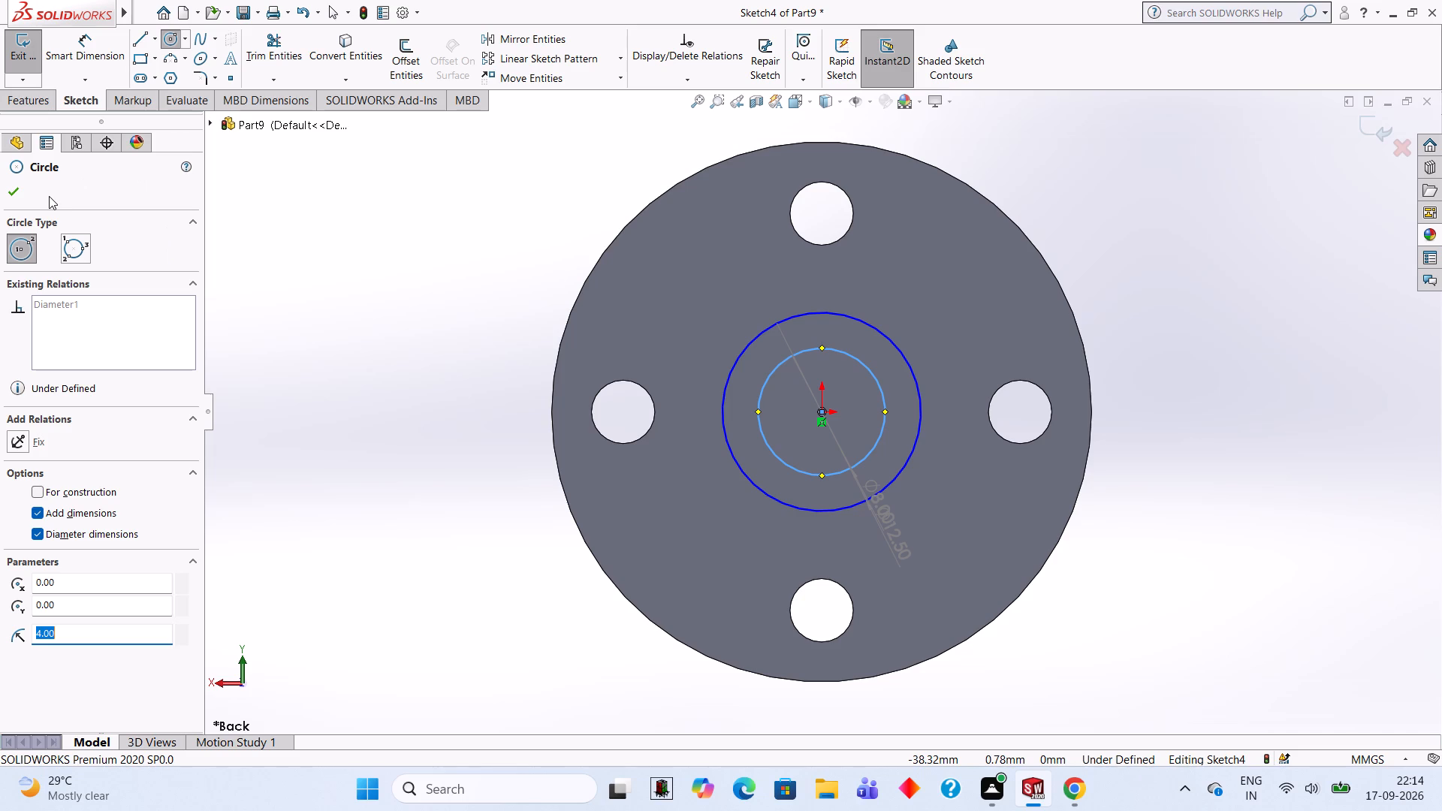
Boss-extrude the ring between the two circles as a blind extrusion 1 mm deep, merged with the disc.
click(35, 101)
click(40, 67)
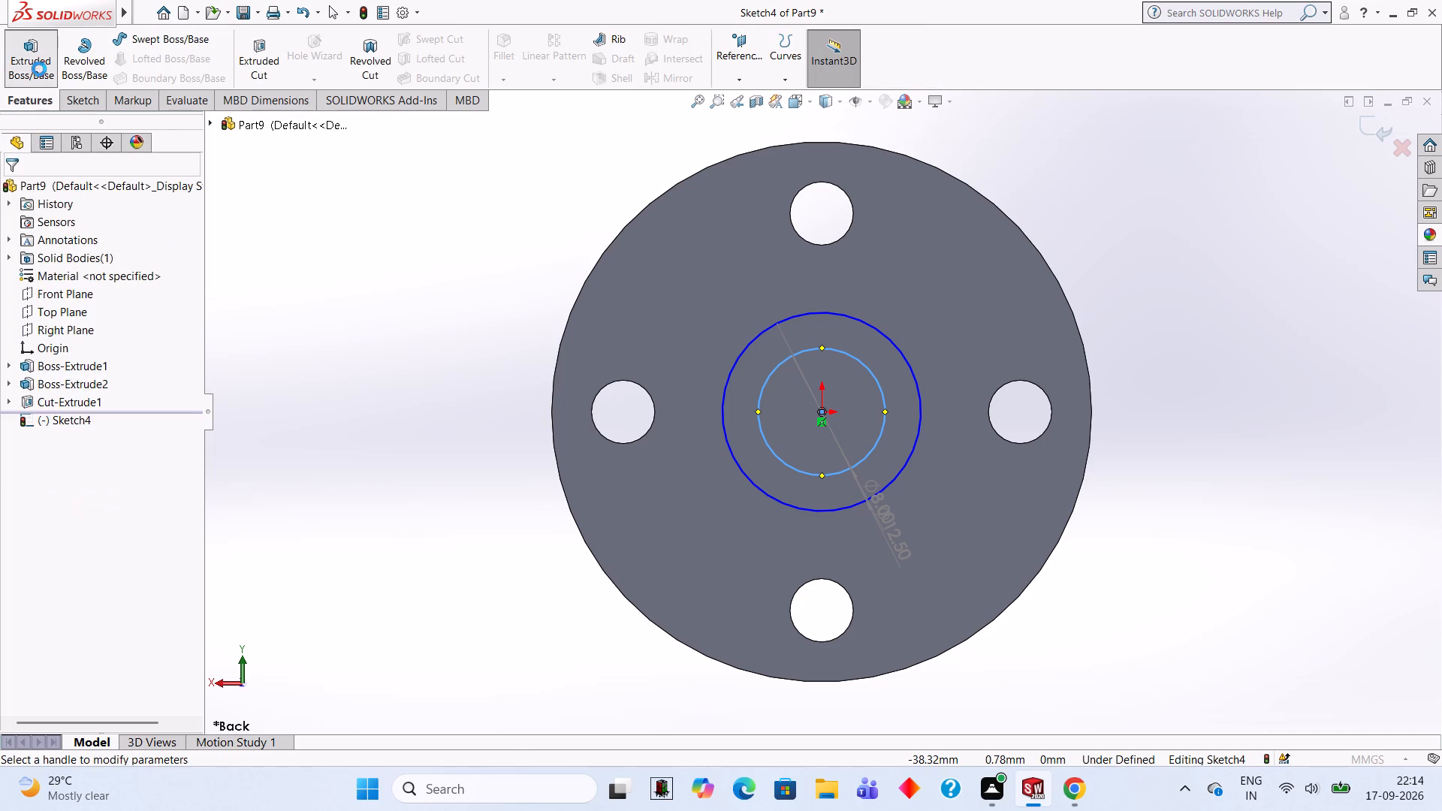
key(1)
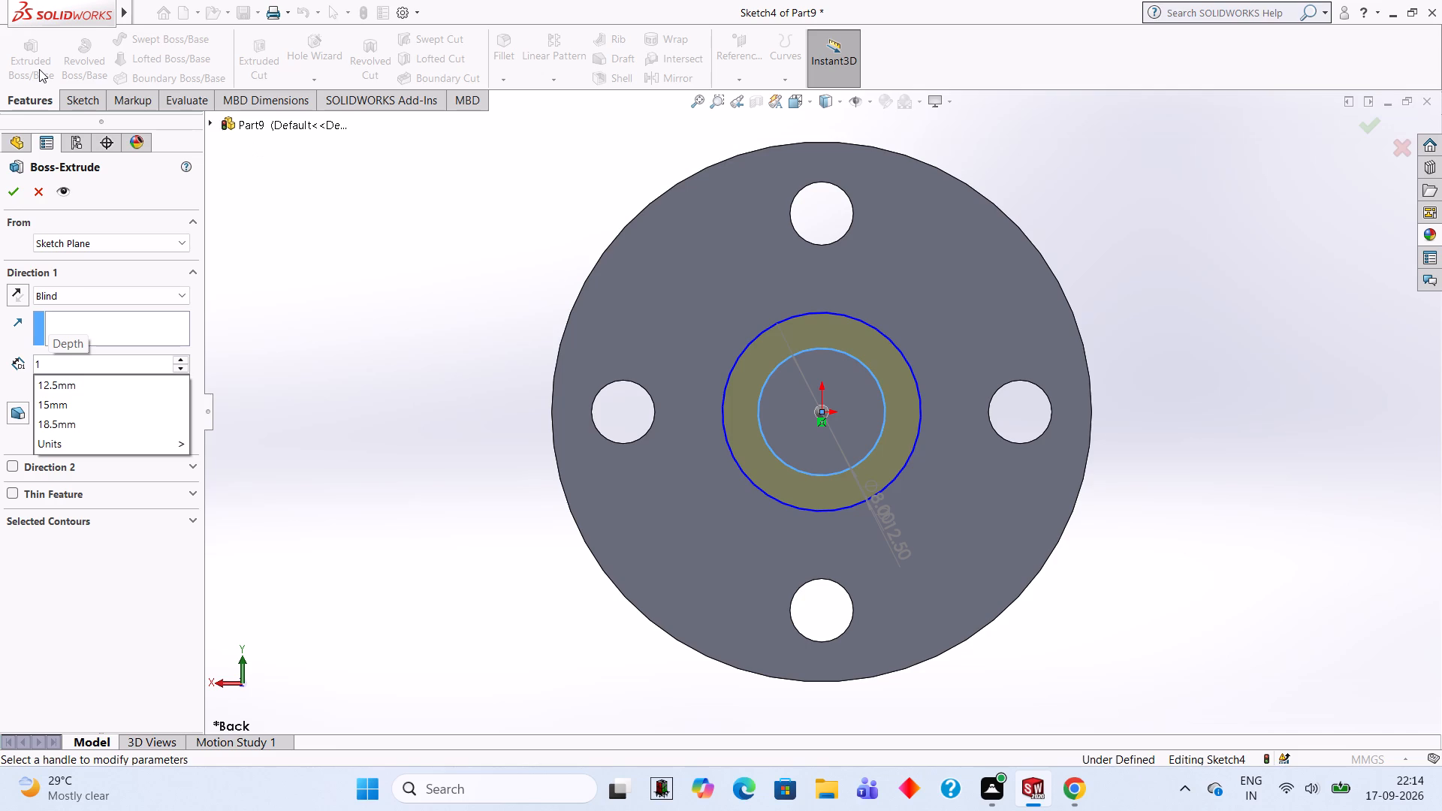
key(Return)
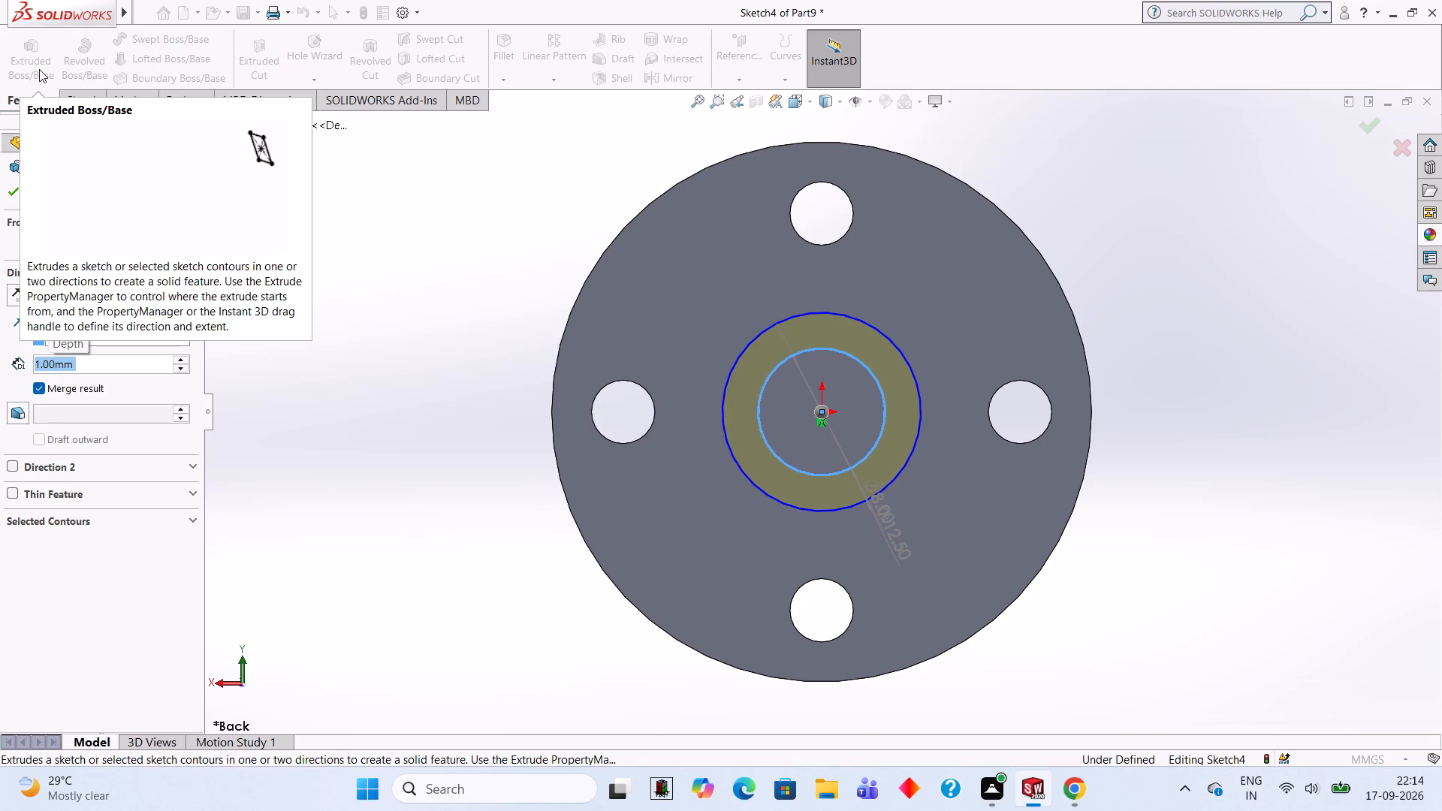
click(7, 200)
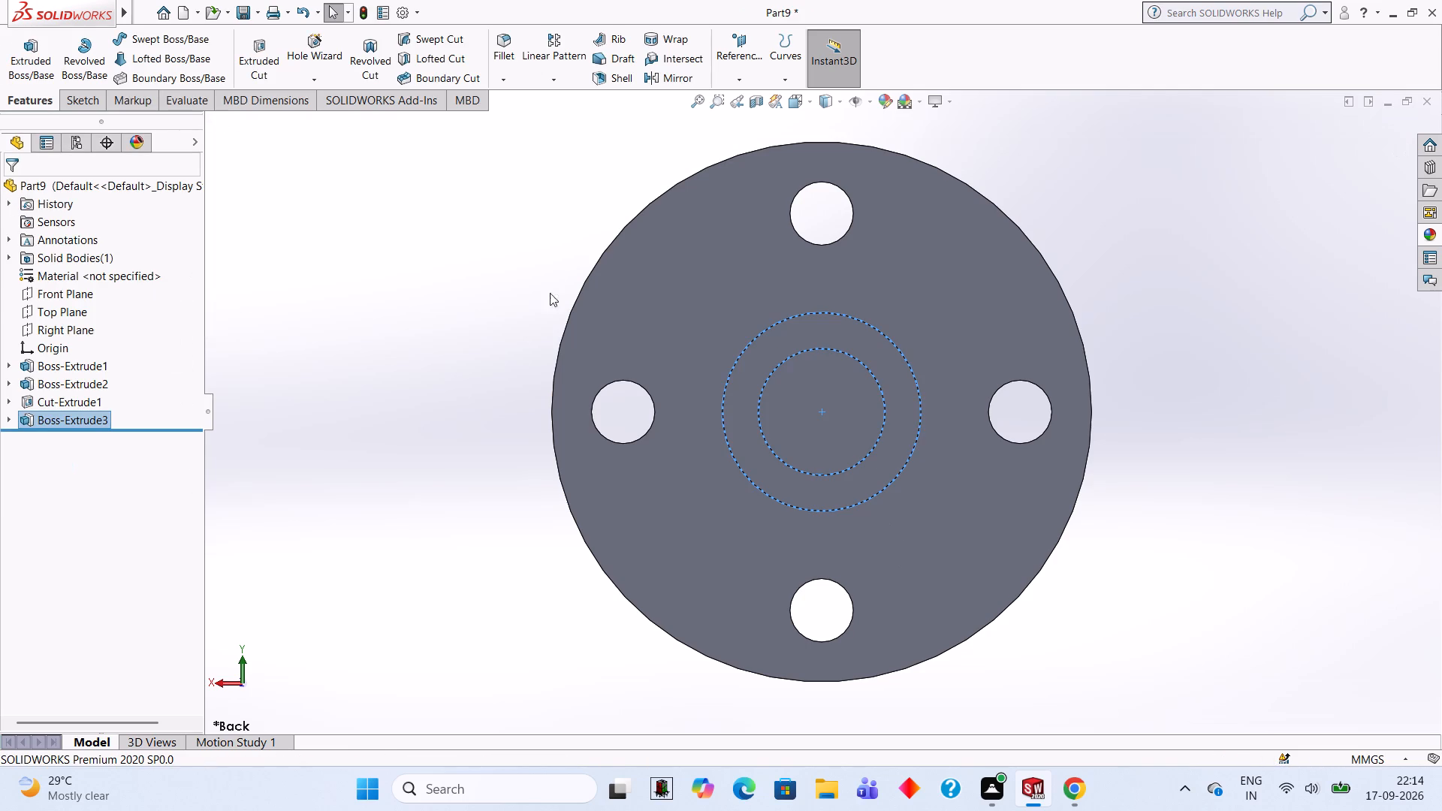
Examine the part from the side, hub end and back to check the new raised ring, hub and bolt holes.
middle_drag(1161, 225, 1017, 280)
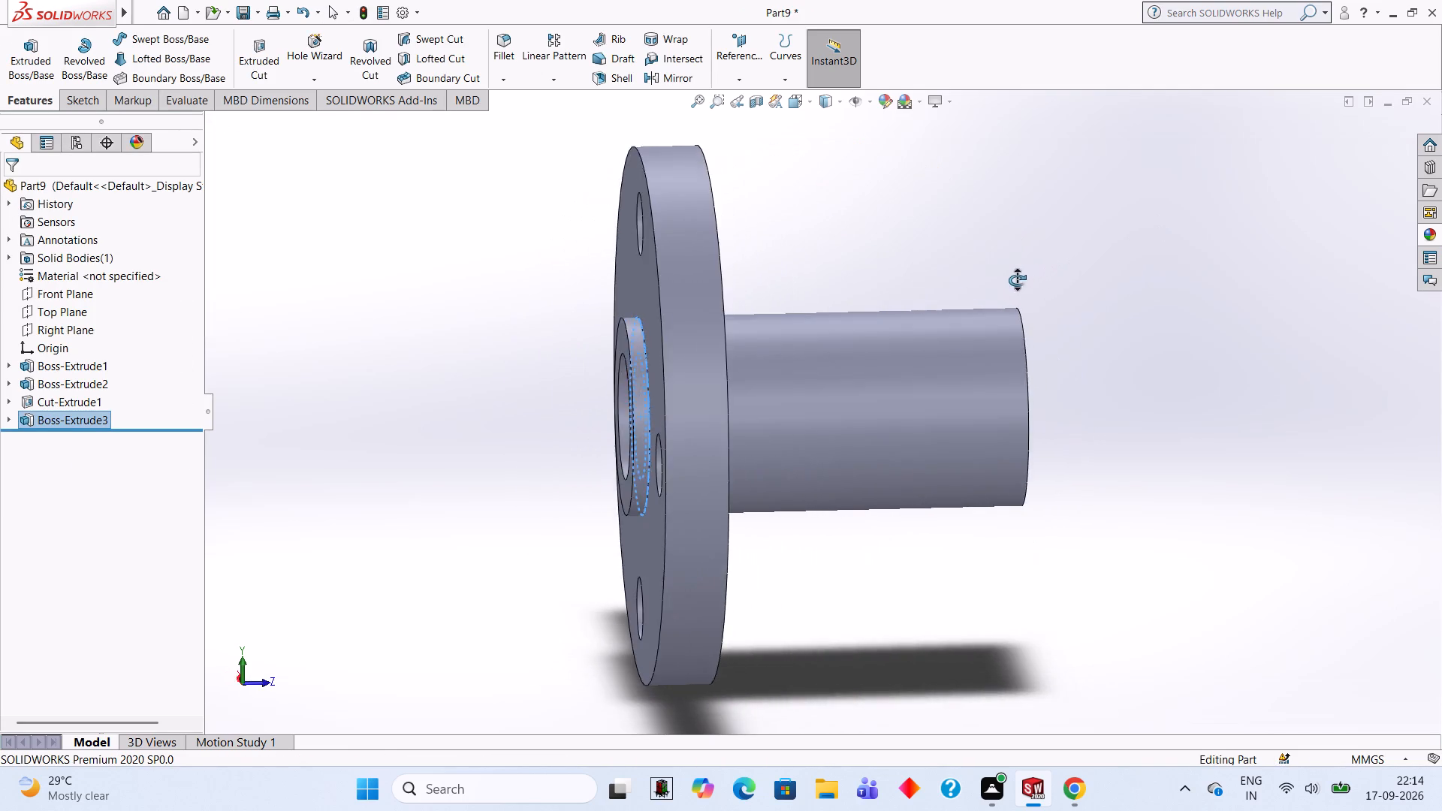
middle_drag(1017, 280, 1023, 279)
middle_drag(1018, 276, 859, 188)
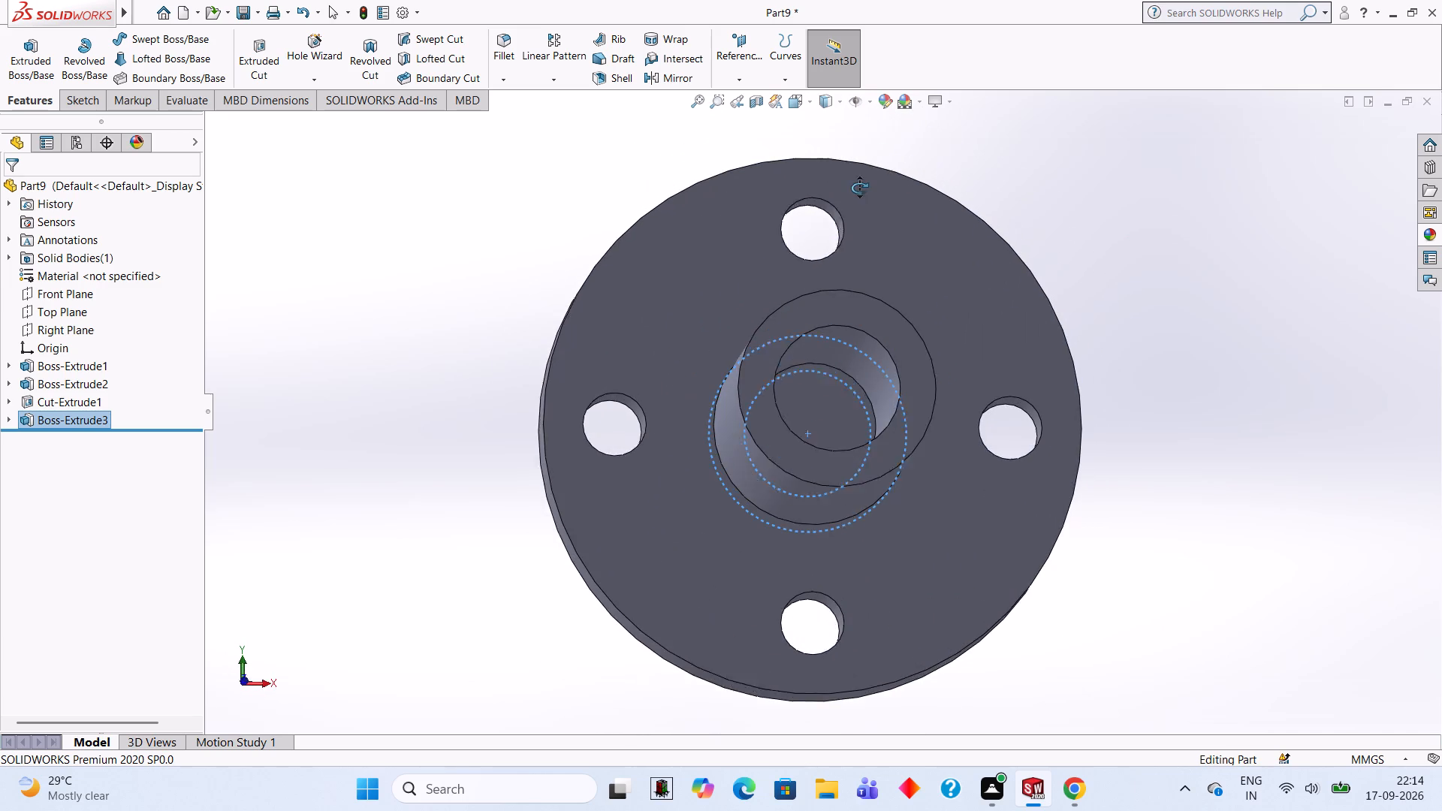
middle_drag(859, 188, 861, 184)
scroll(890, 194, down, 1)
middle_drag(890, 194, 705, 307)
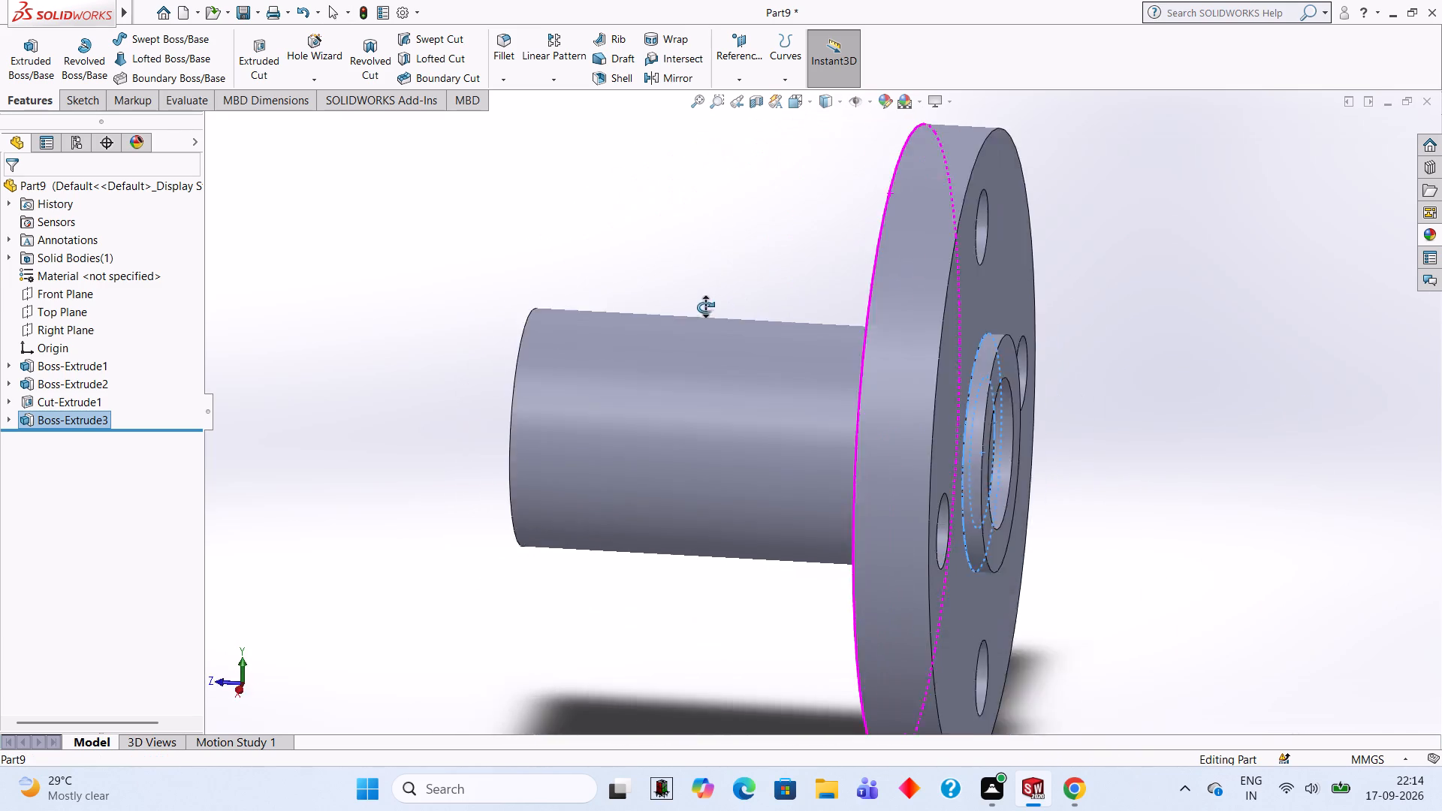
middle_drag(705, 307, 675, 327)
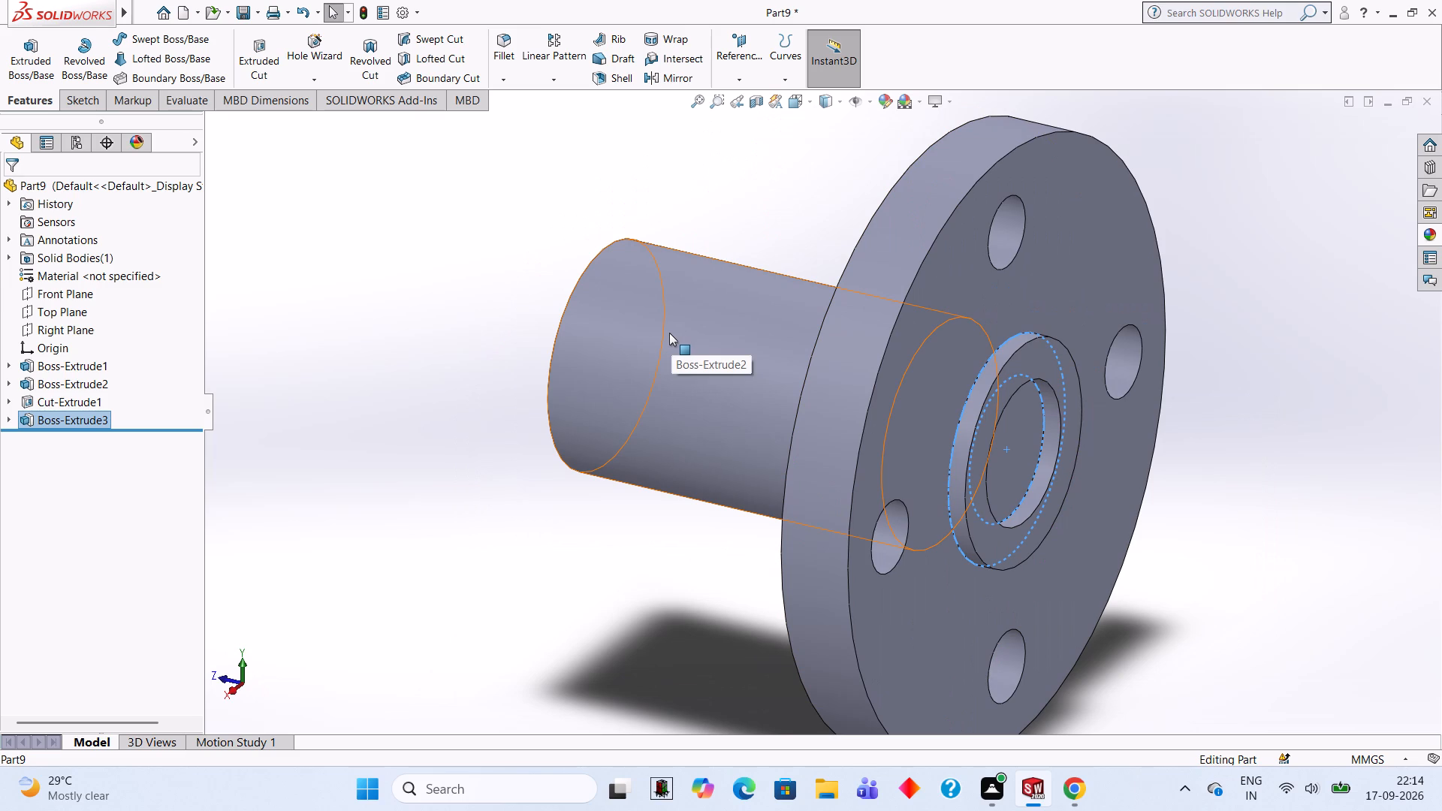
scroll(671, 330, down, 1)
scroll(671, 330, up, 1)
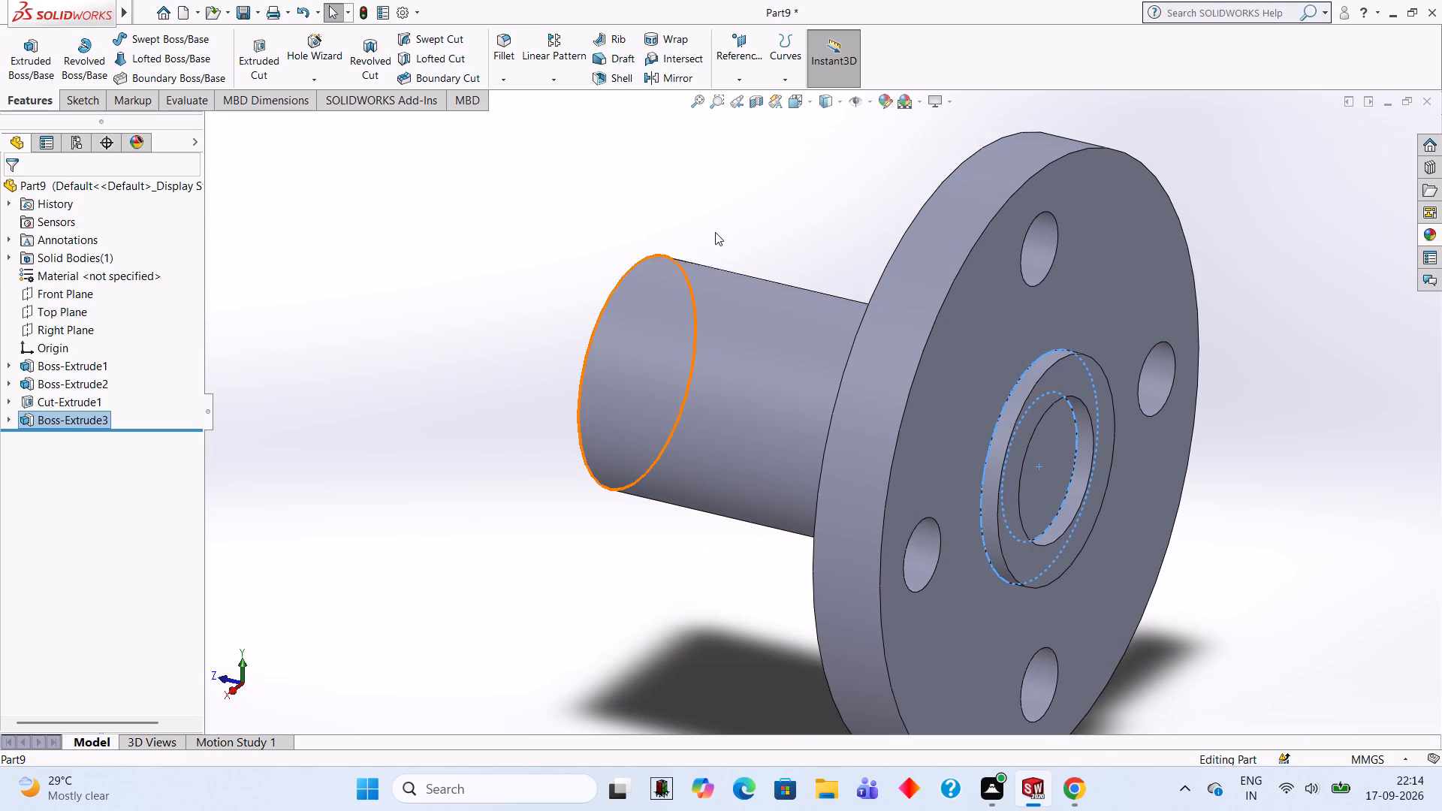
scroll(715, 232, up, 1)
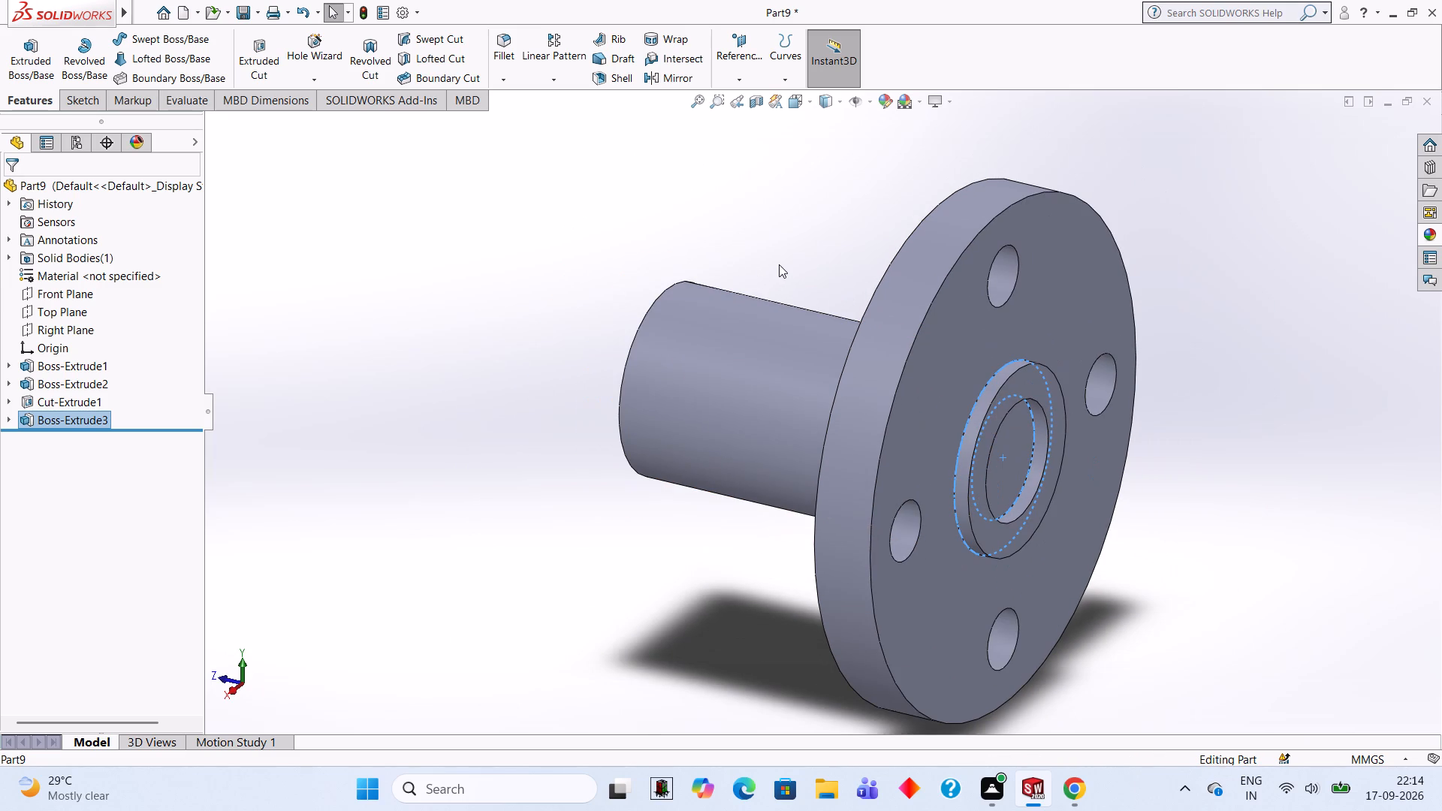
middle_drag(779, 264, 1142, 245)
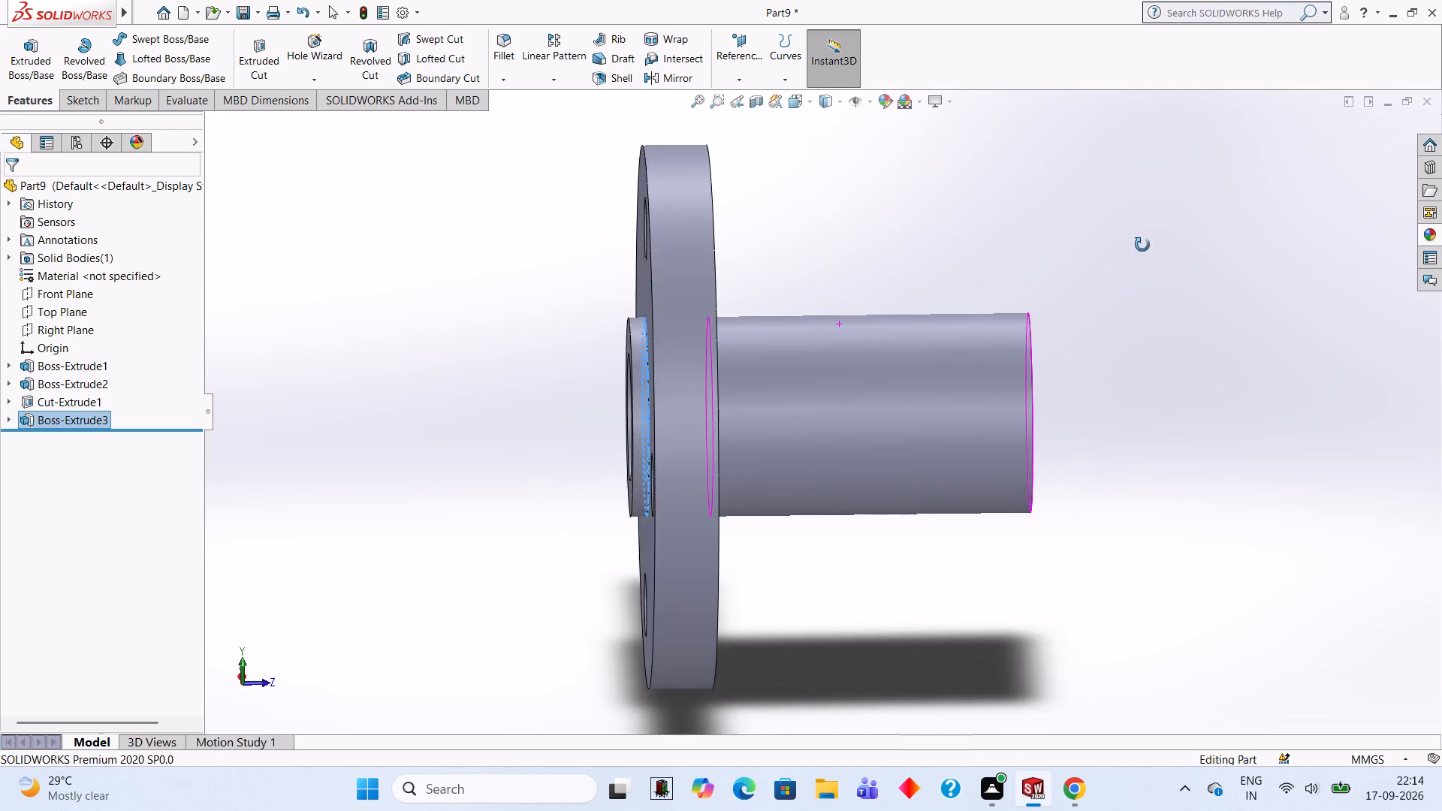
middle_drag(1142, 245, 1177, 243)
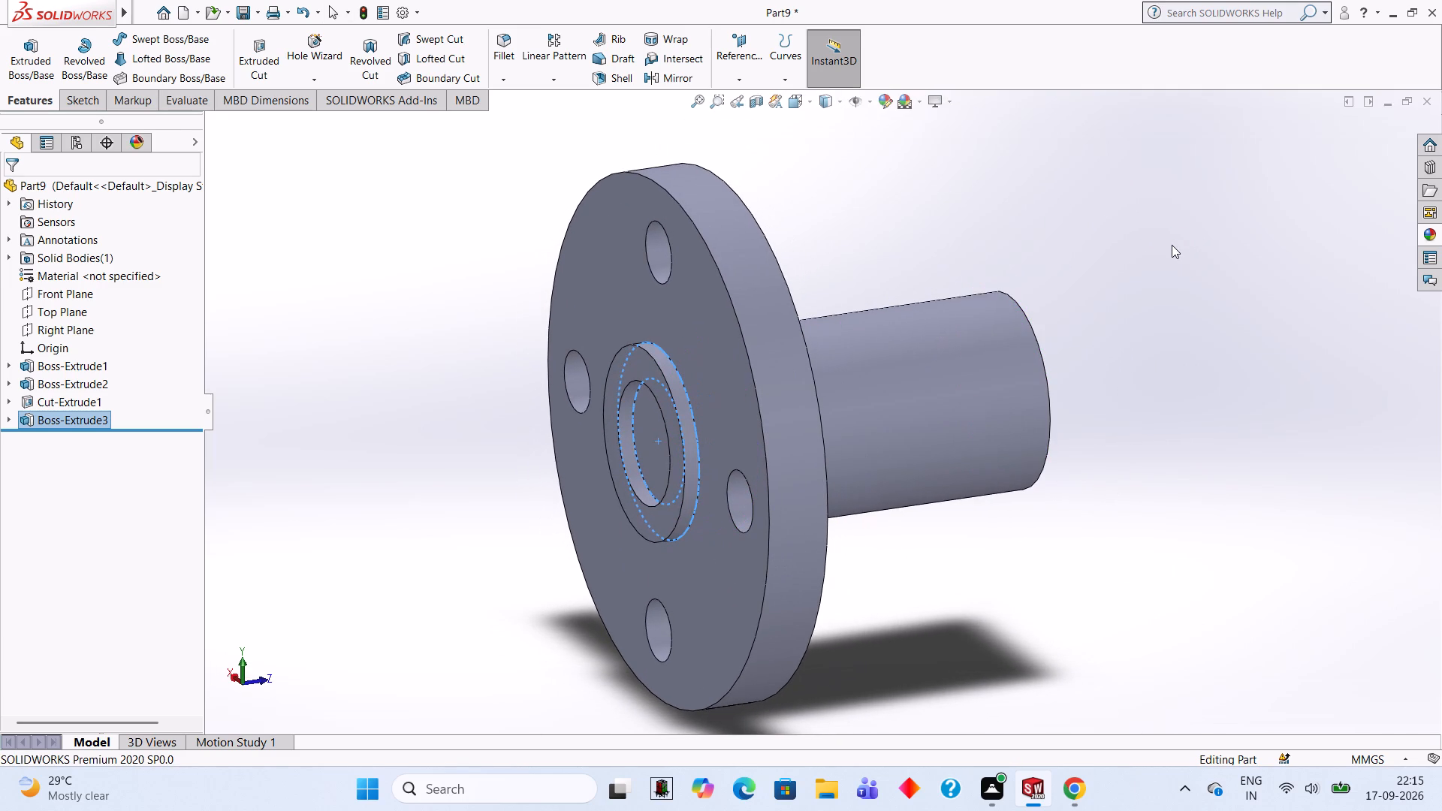
middle_drag(1172, 245, 1207, 248)
scroll(1203, 250, up, 2)
scroll(1203, 250, down, 1)
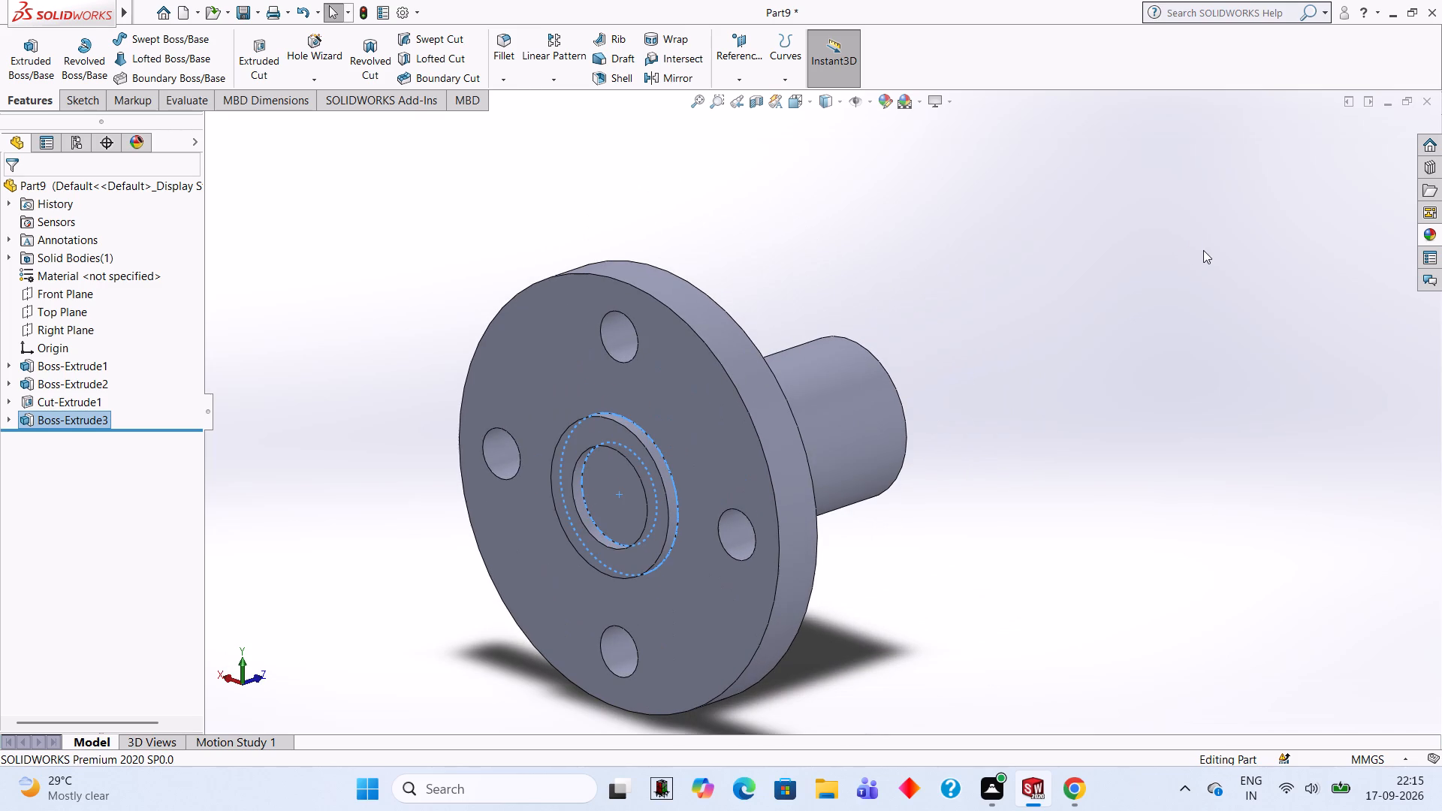
click(1166, 269)
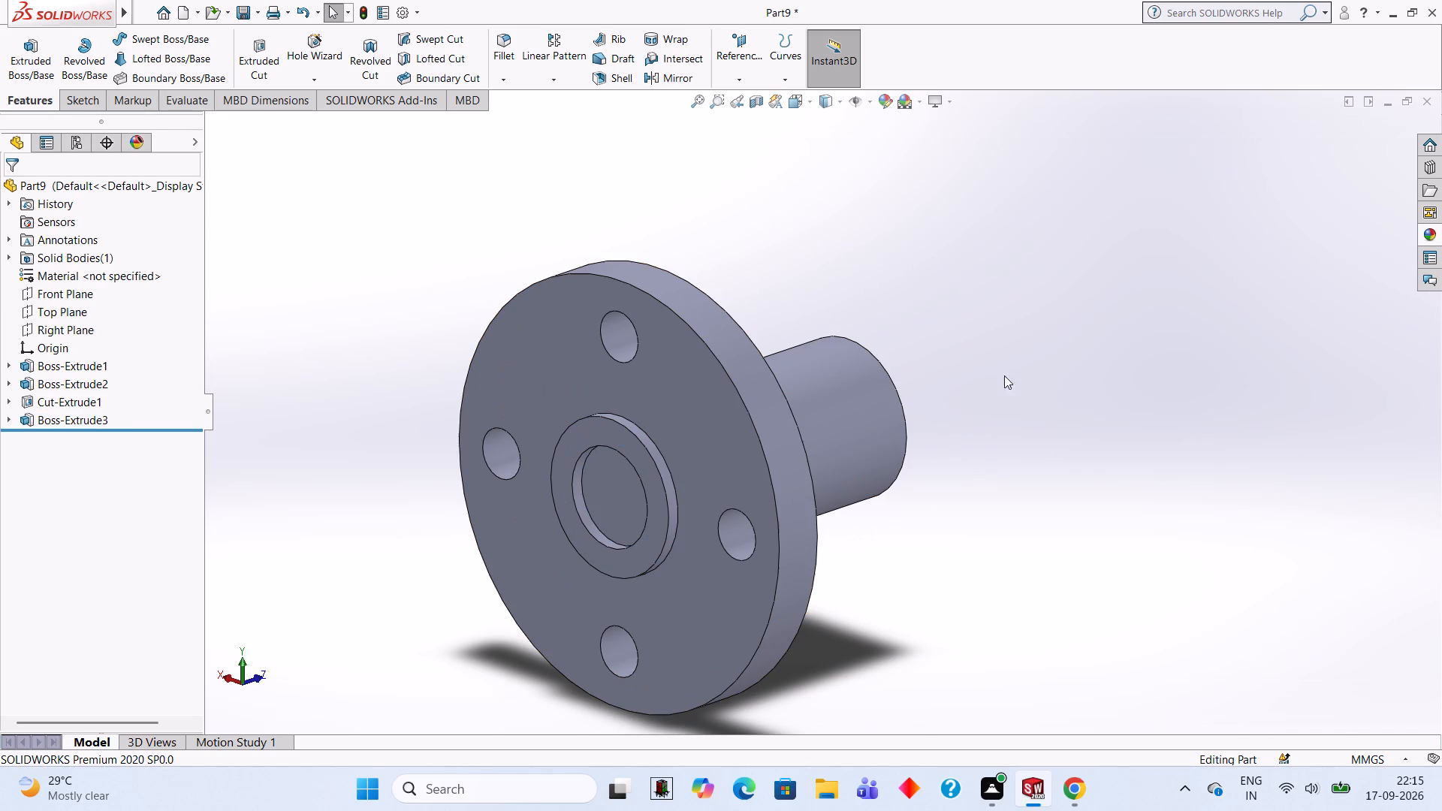
Apply the solid Green appearance to the whole disc feature.
click(1436, 234)
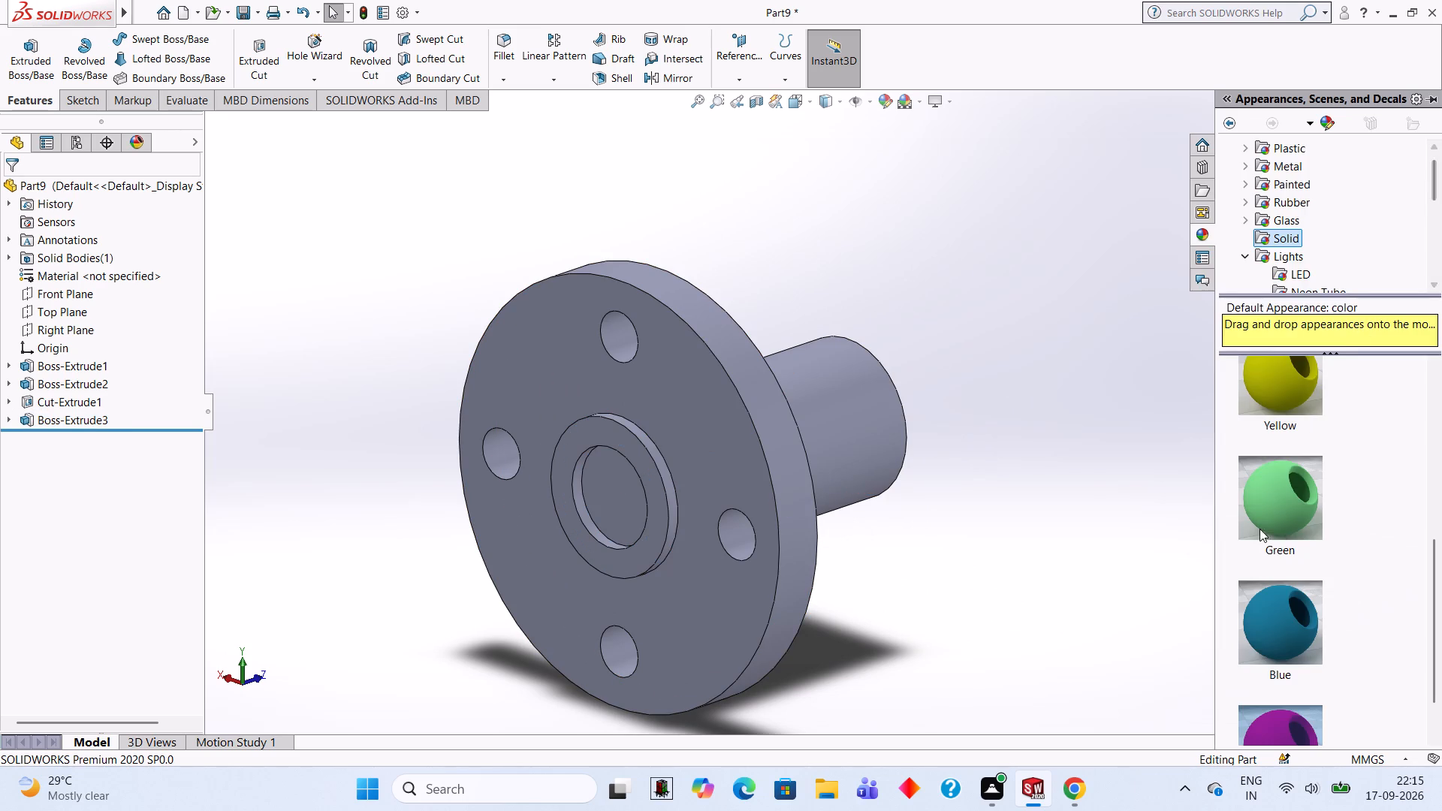
drag(1278, 509, 1178, 505)
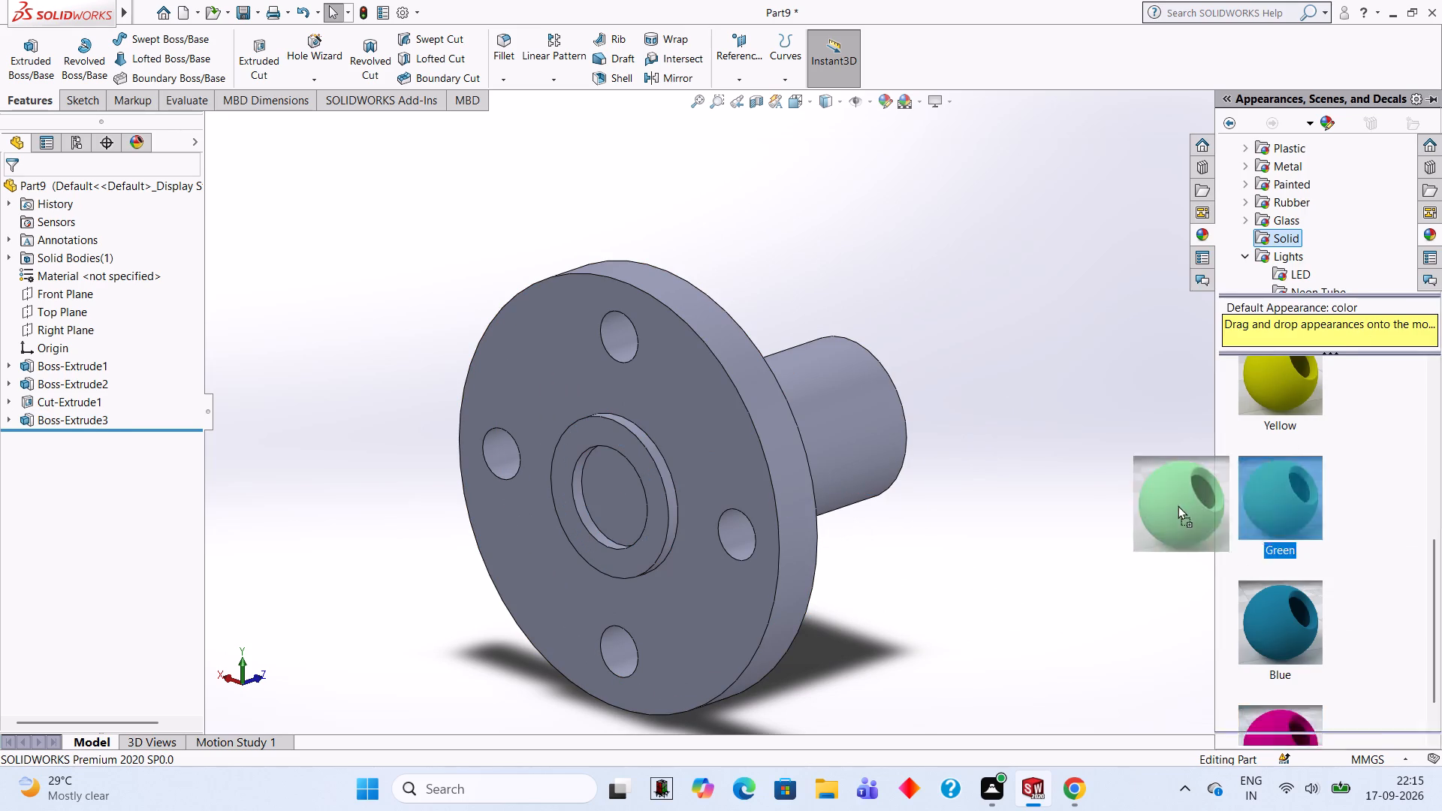
drag(1178, 505, 732, 440)
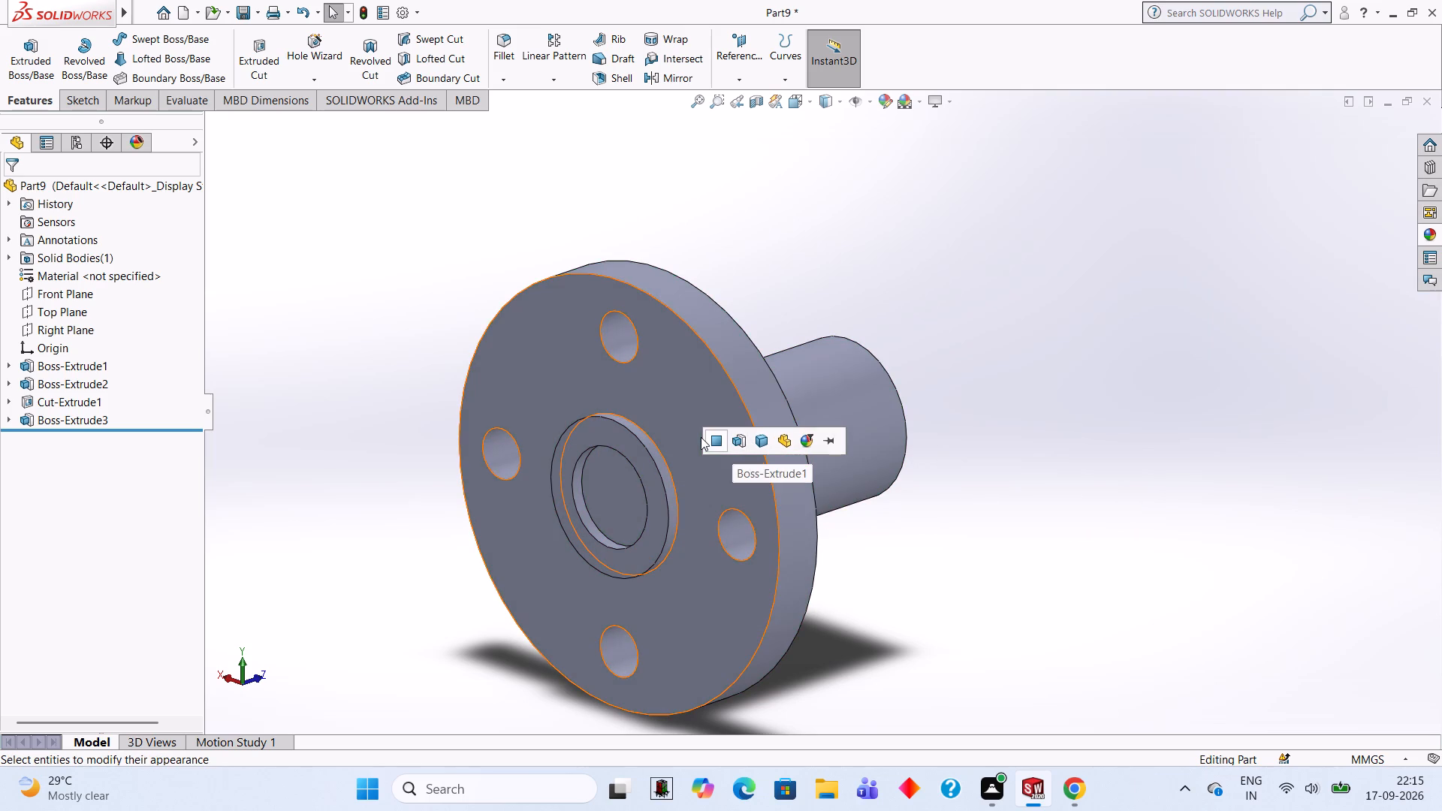
click(741, 436)
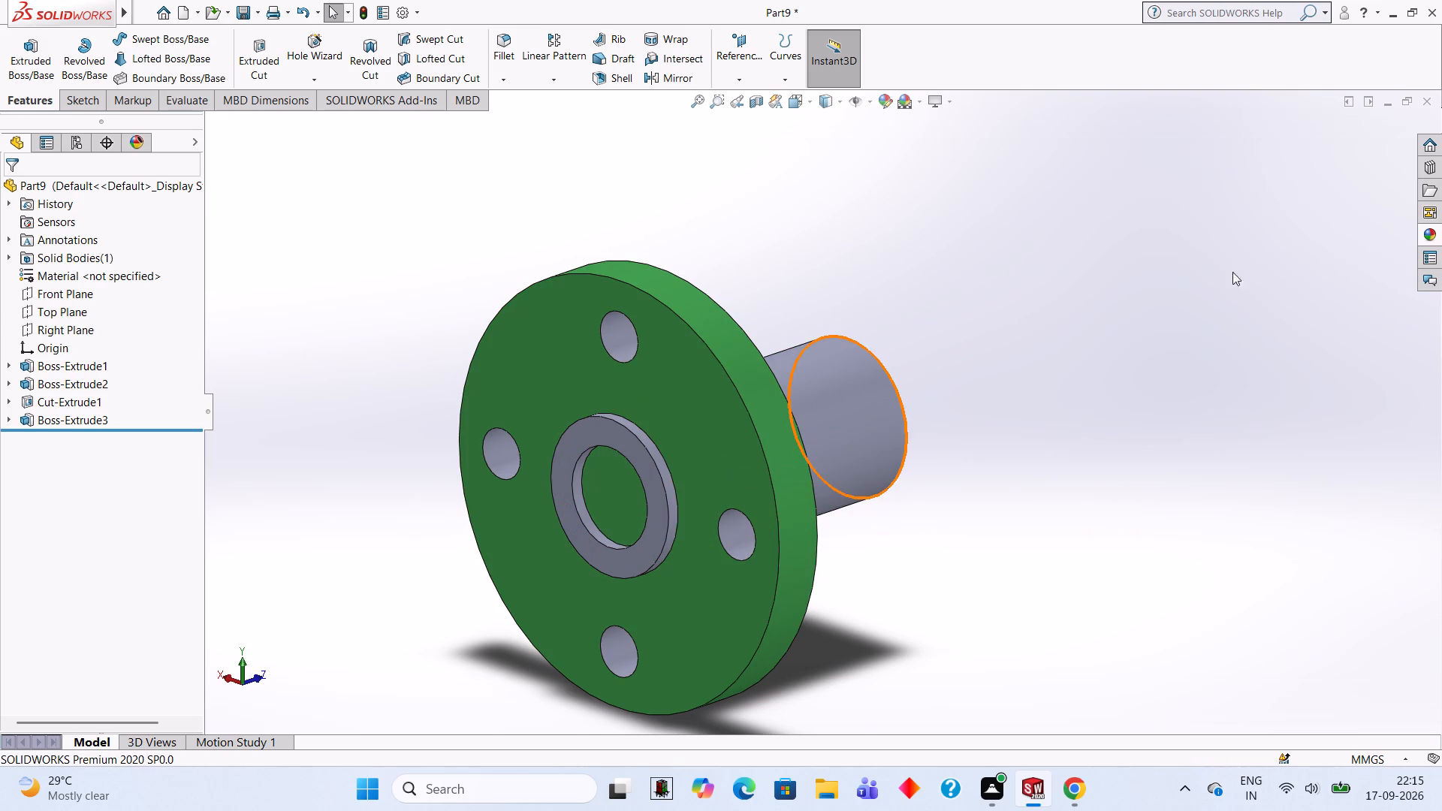
Apply the solid Red appearance to the hub's outer cylindrical face.
click(1435, 236)
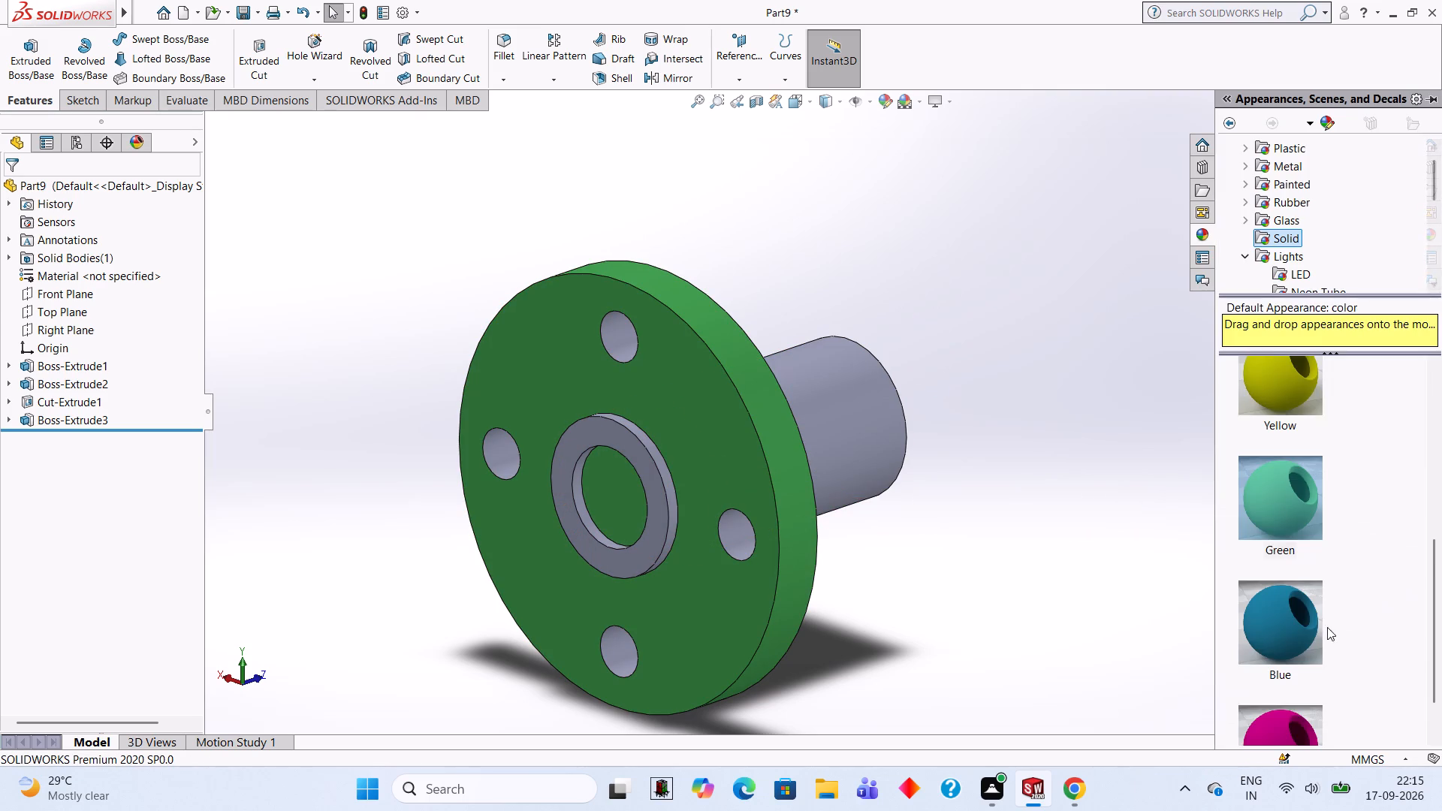
scroll(1264, 640, down, 1)
scroll(1295, 513, up, 2)
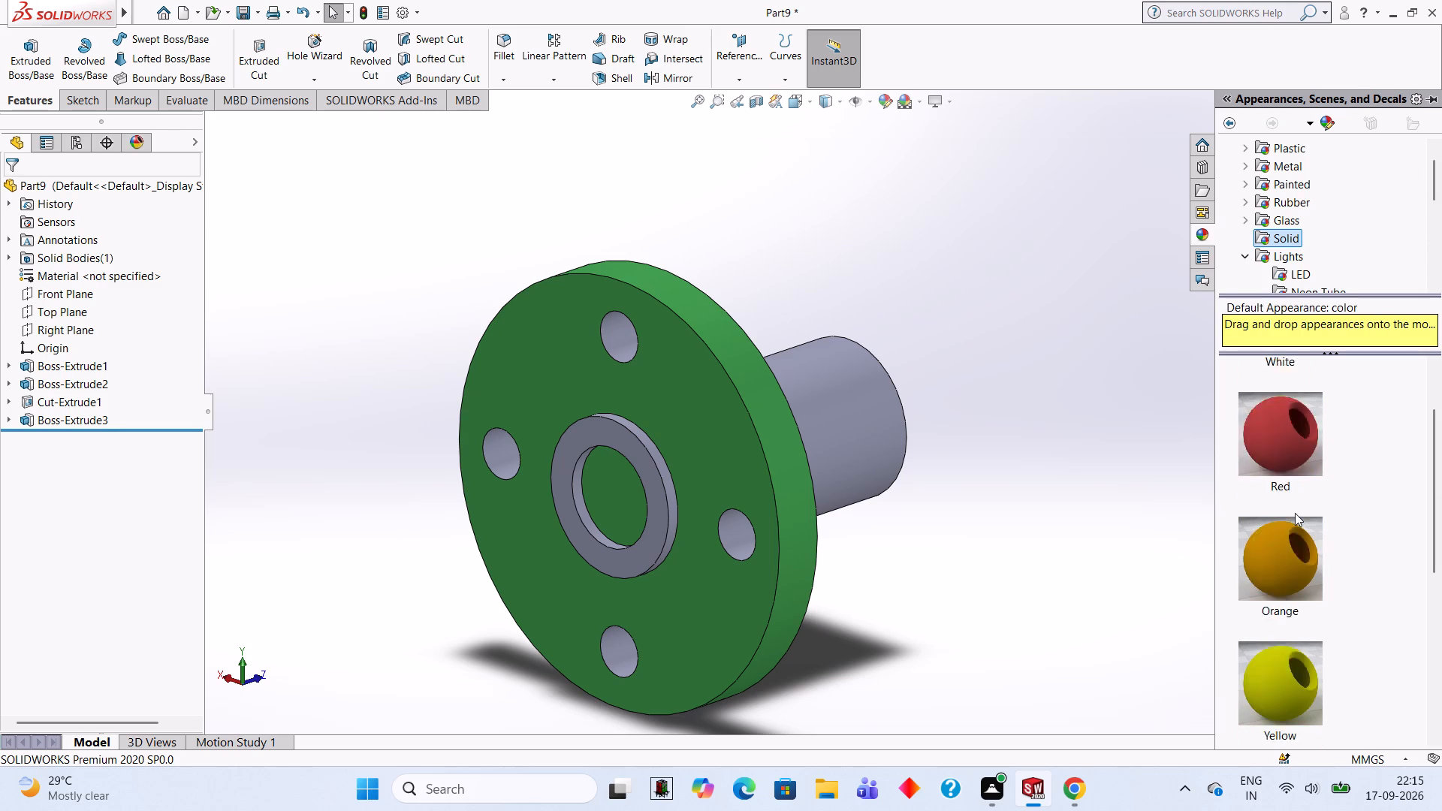
scroll(1295, 513, up, 1)
drag(1281, 528, 904, 442)
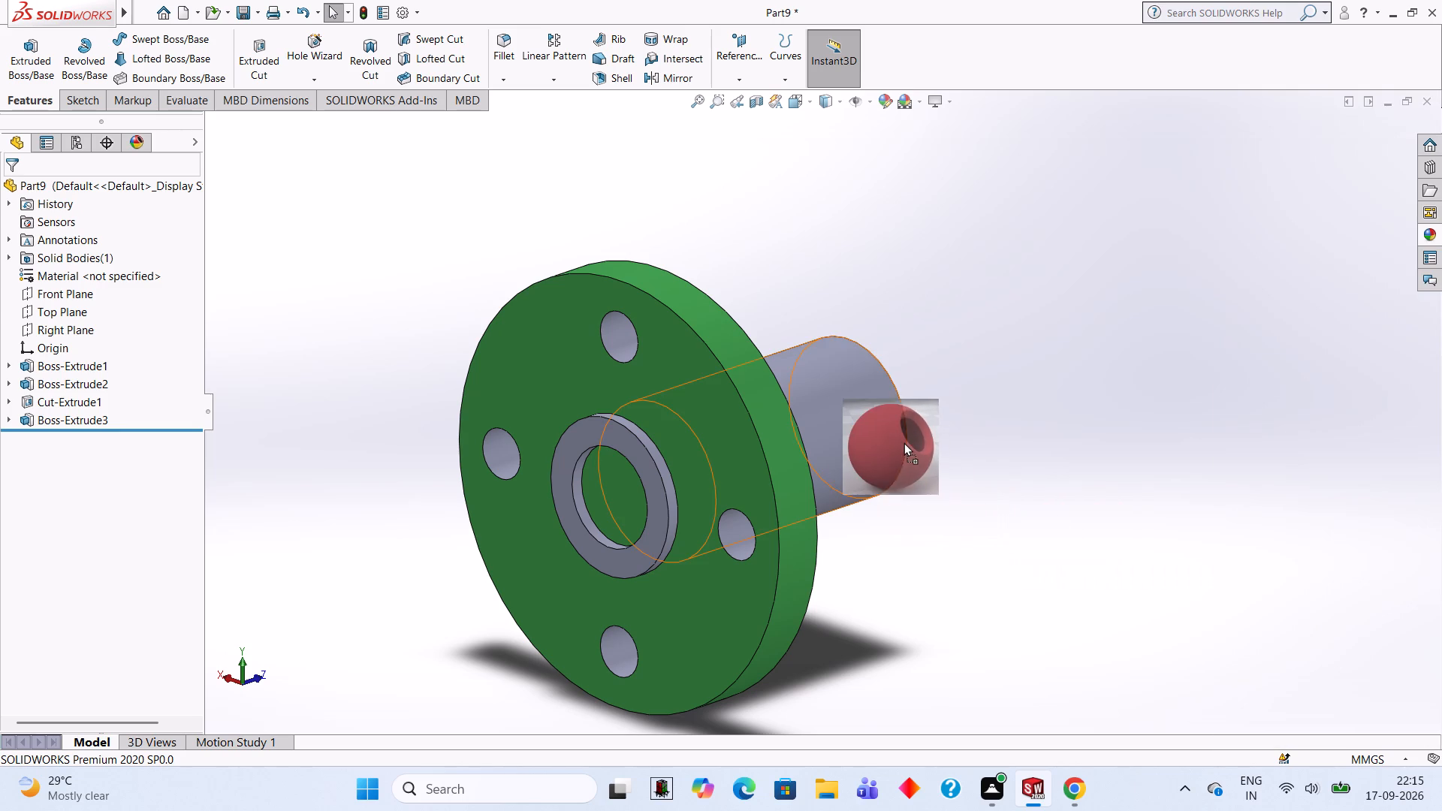
drag(904, 442, 890, 434)
click(875, 438)
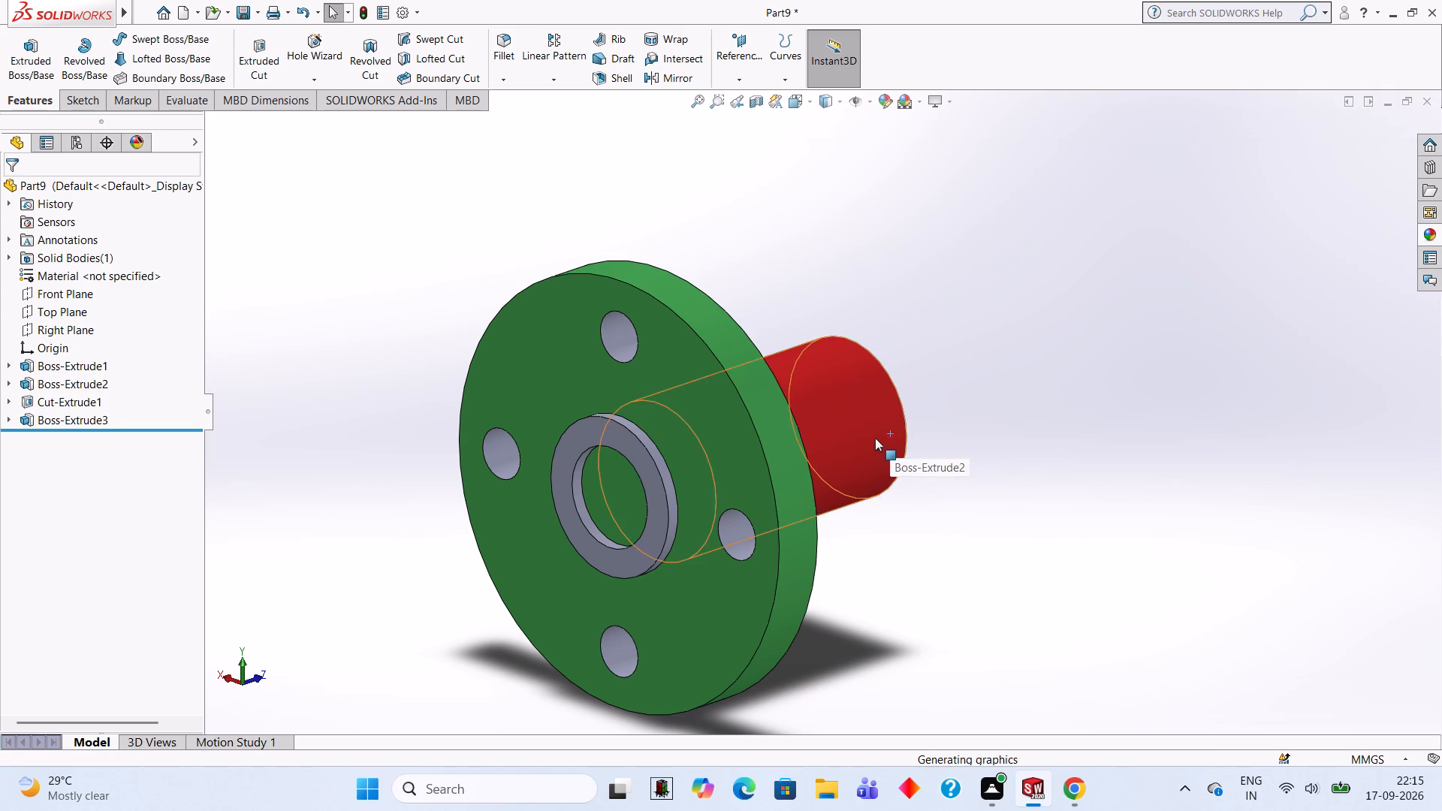
Apply the solid Red appearance to the whole raised ring feature on the back of the disc.
click(1427, 233)
drag(1289, 514, 690, 454)
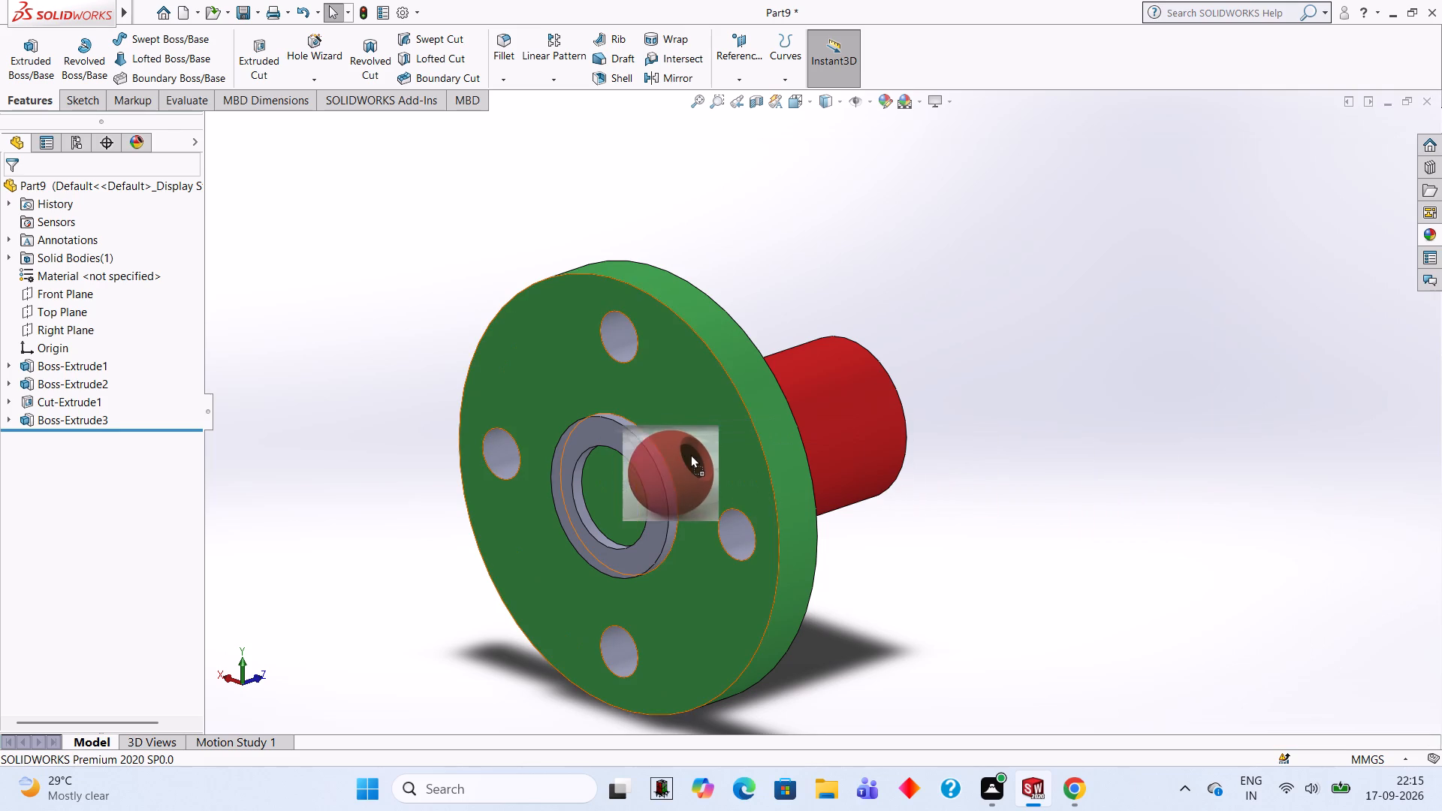
drag(690, 454, 656, 457)
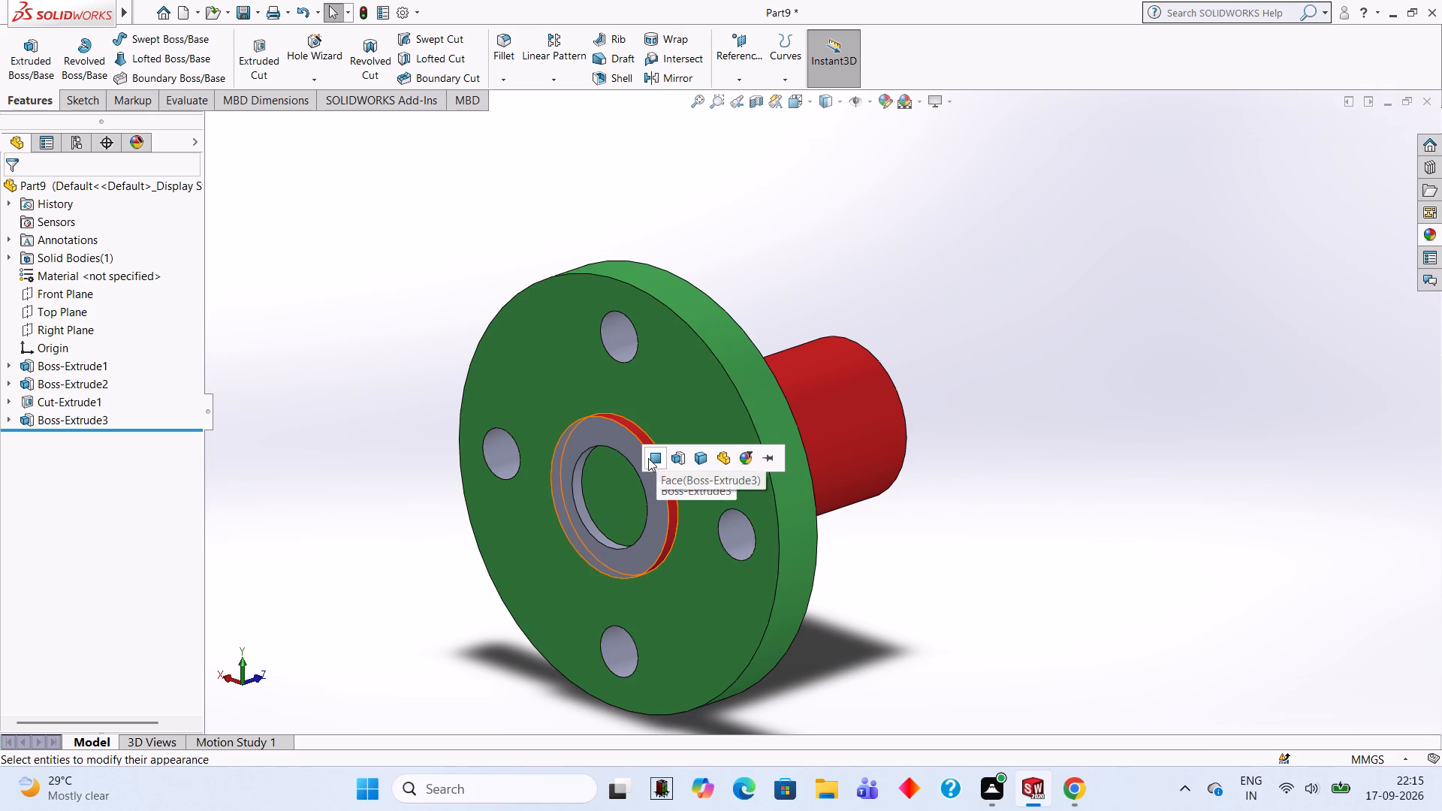
click(677, 457)
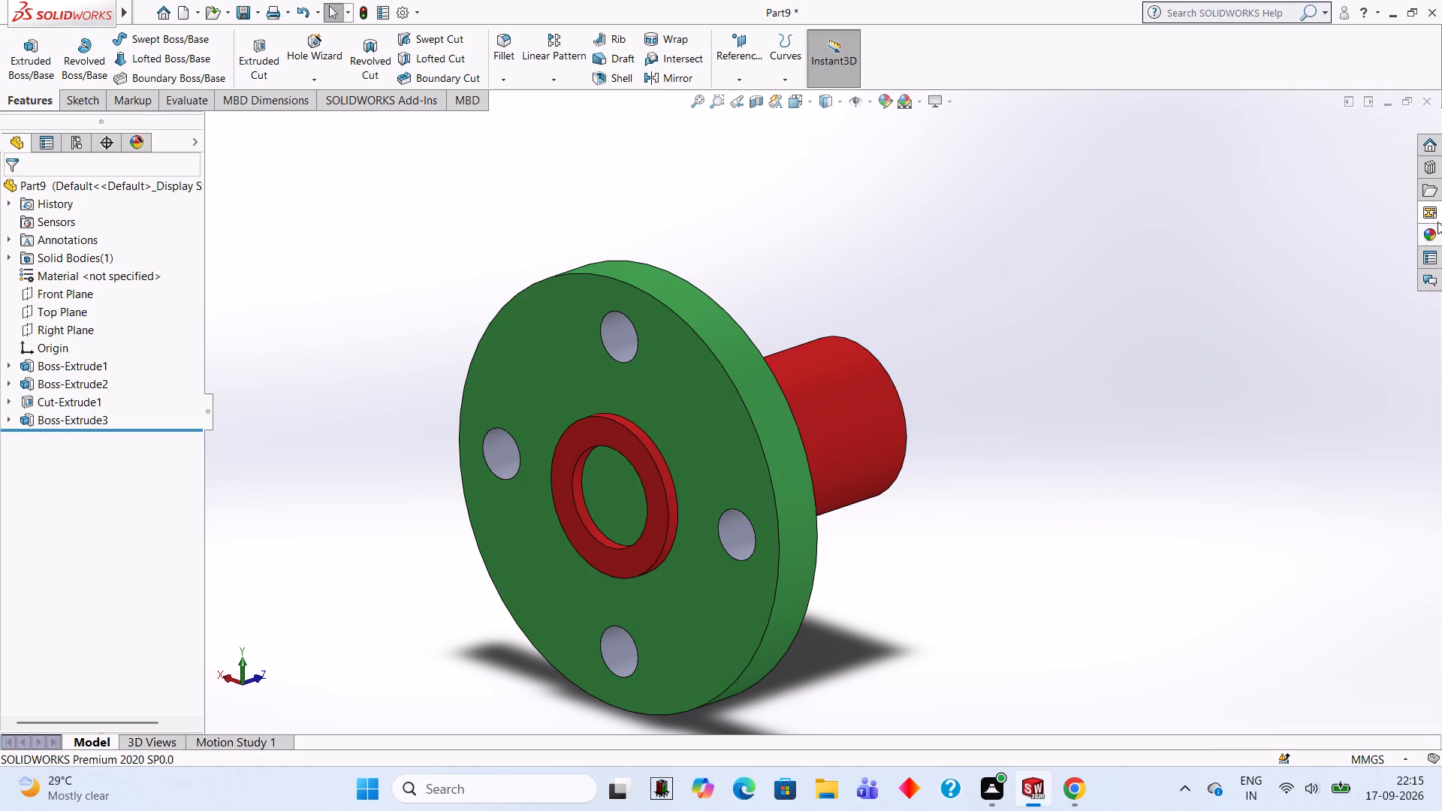
Apply the solid Yellow appearance to the inner walls of the four bolt holes.
click(1430, 240)
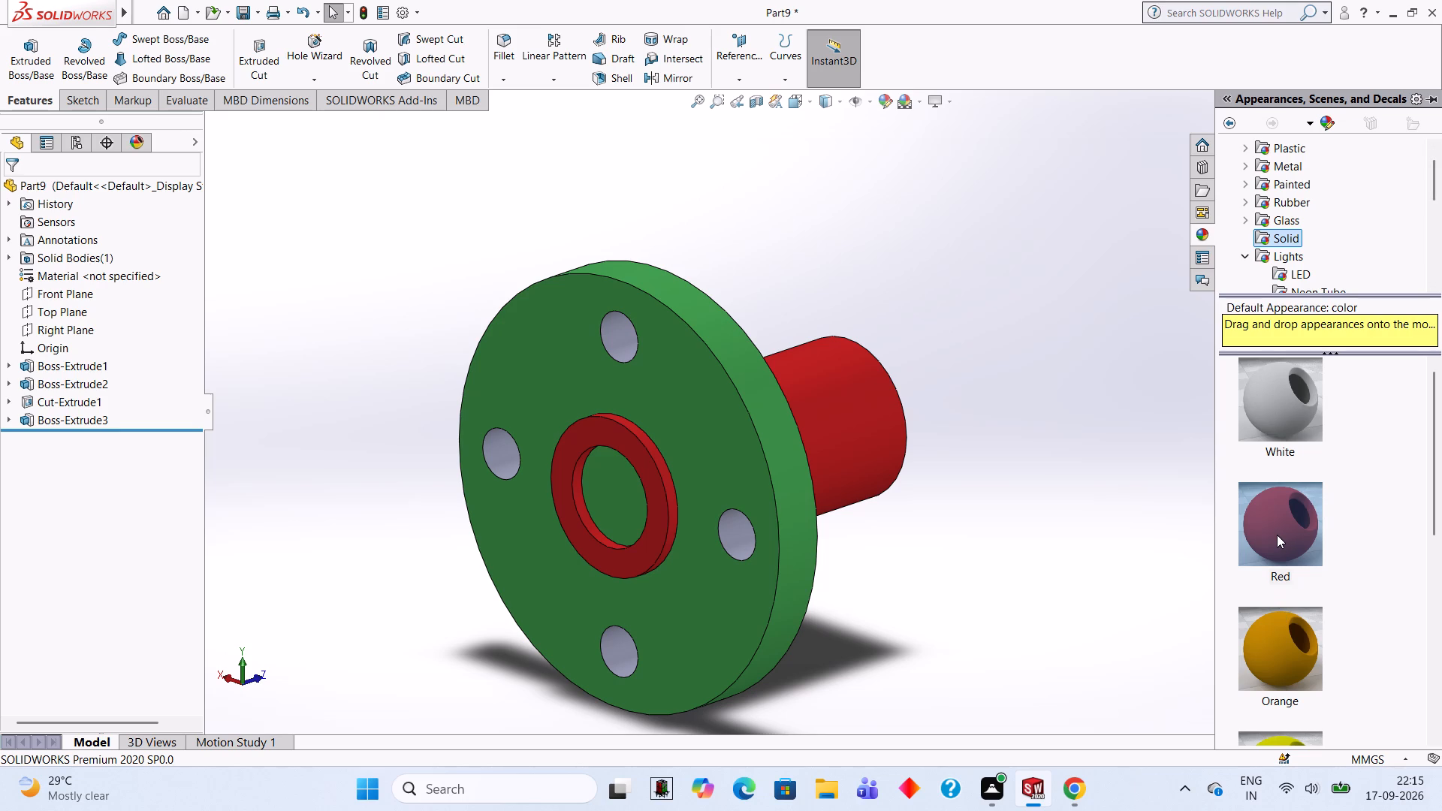
scroll(1288, 625, down, 1)
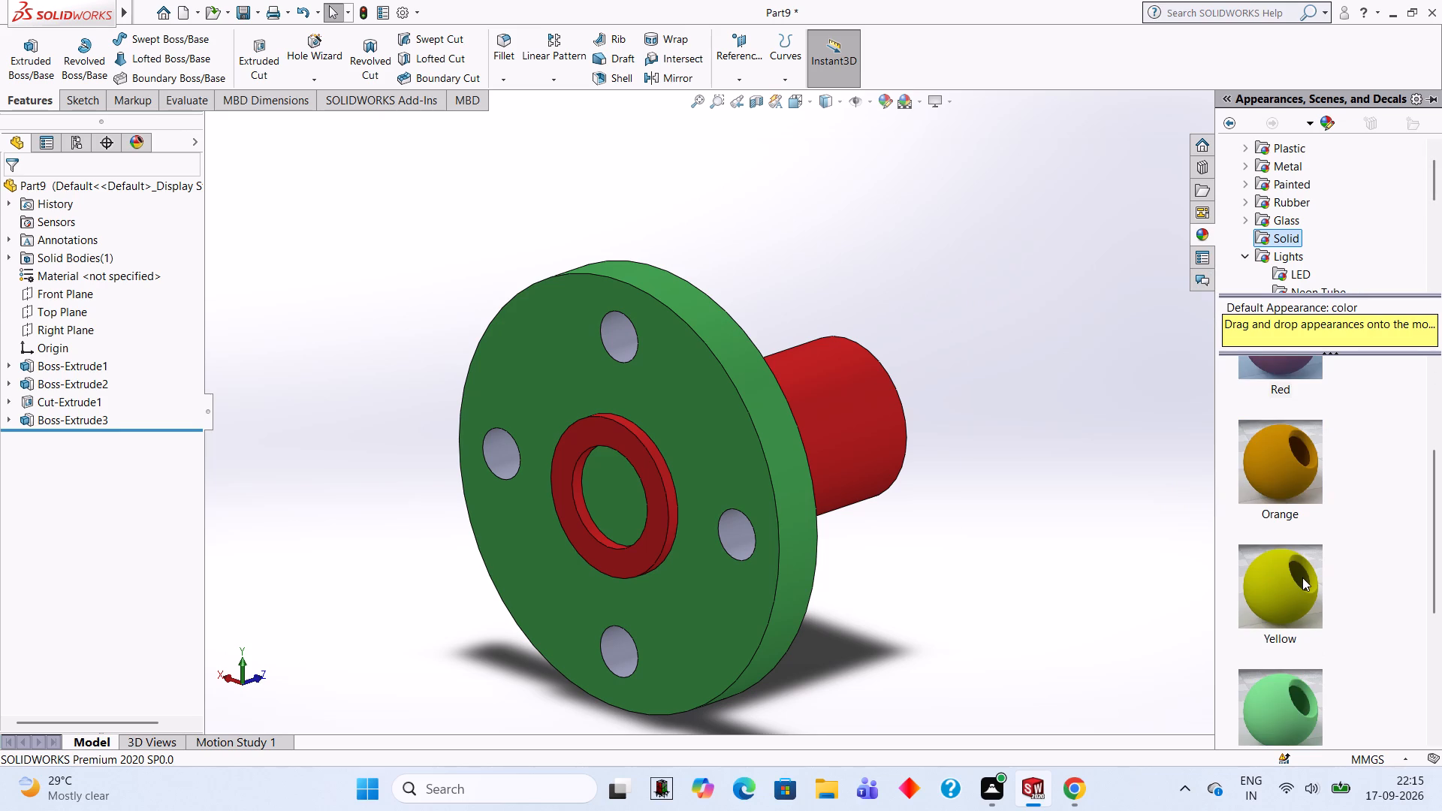
drag(1298, 586, 752, 538)
click(752, 538)
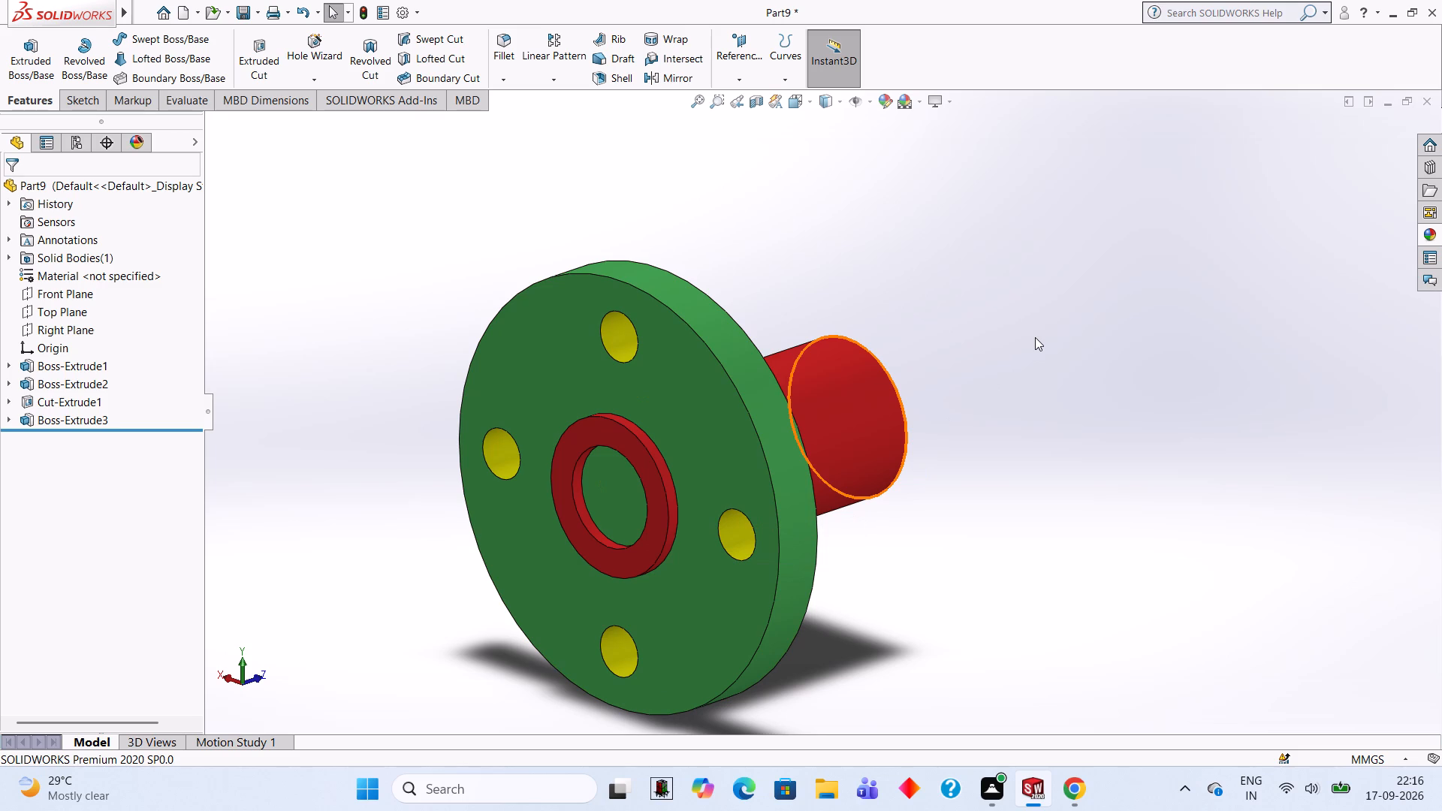
Apply the solid Yellow appearance to the hub at feature level, picking the hub's annular end face as the target.
middle_drag(1063, 315, 745, 379)
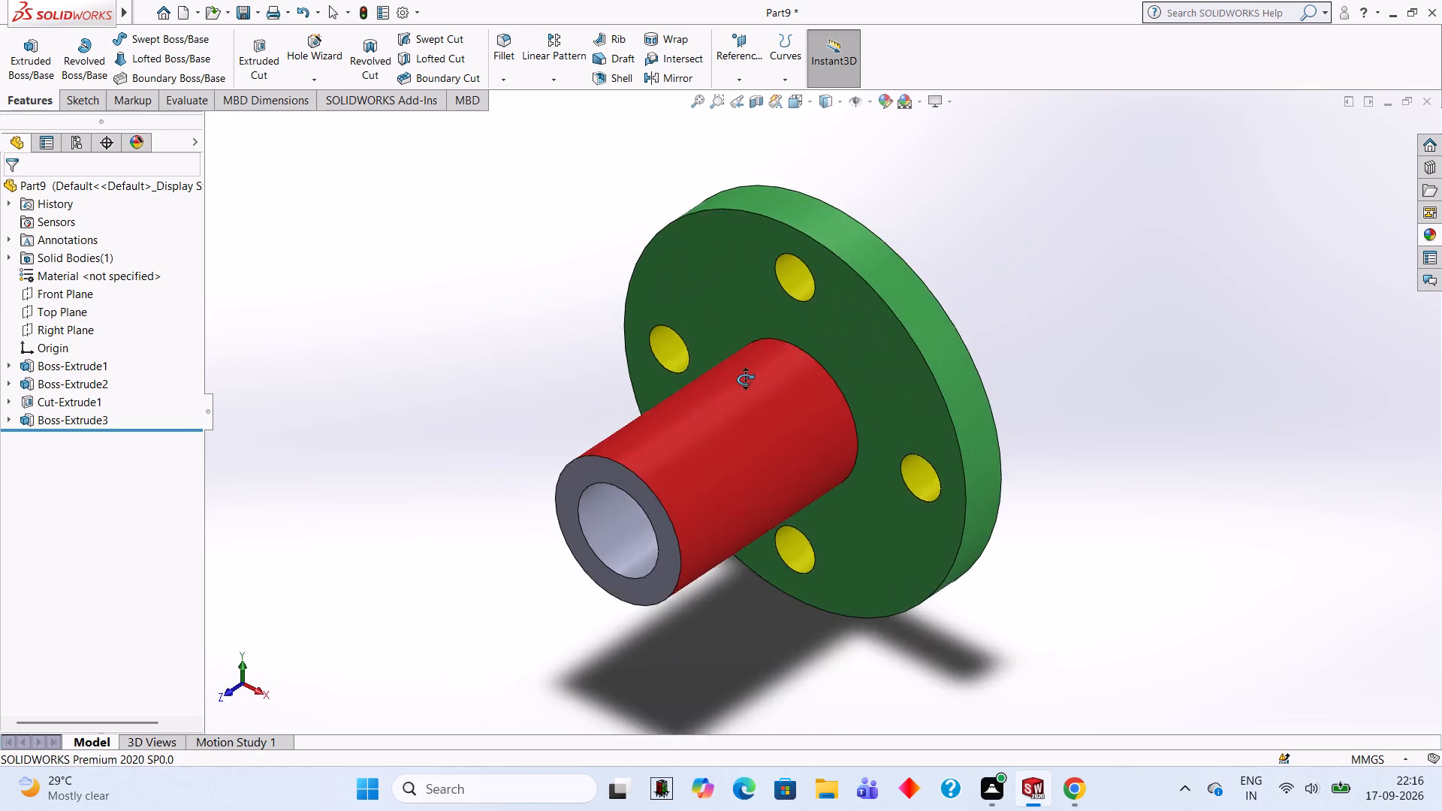
middle_drag(745, 379, 850, 352)
scroll(1024, 317, down, 1)
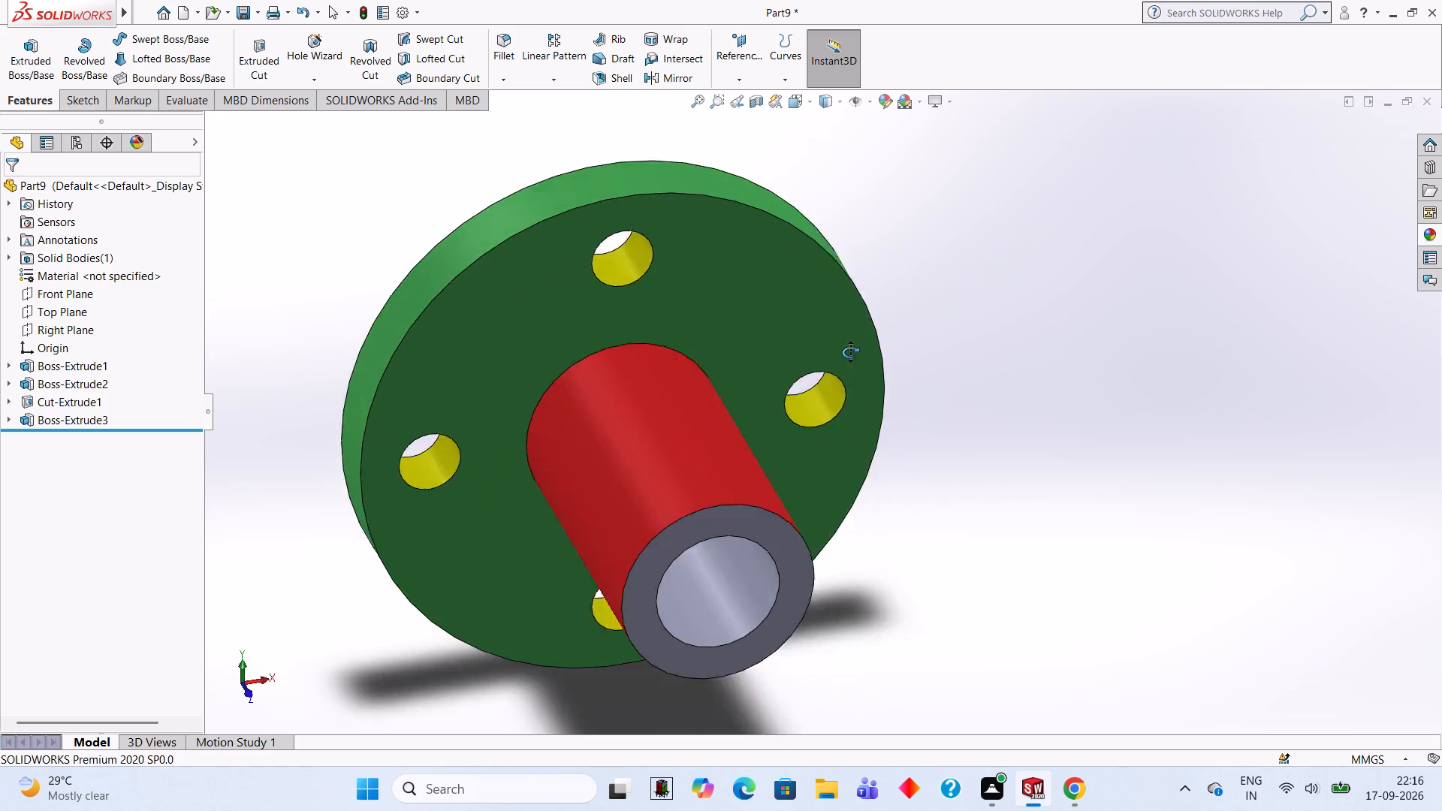
middle_drag(850, 352, 816, 210)
scroll(832, 210, up, 1)
scroll(822, 240, down, 1)
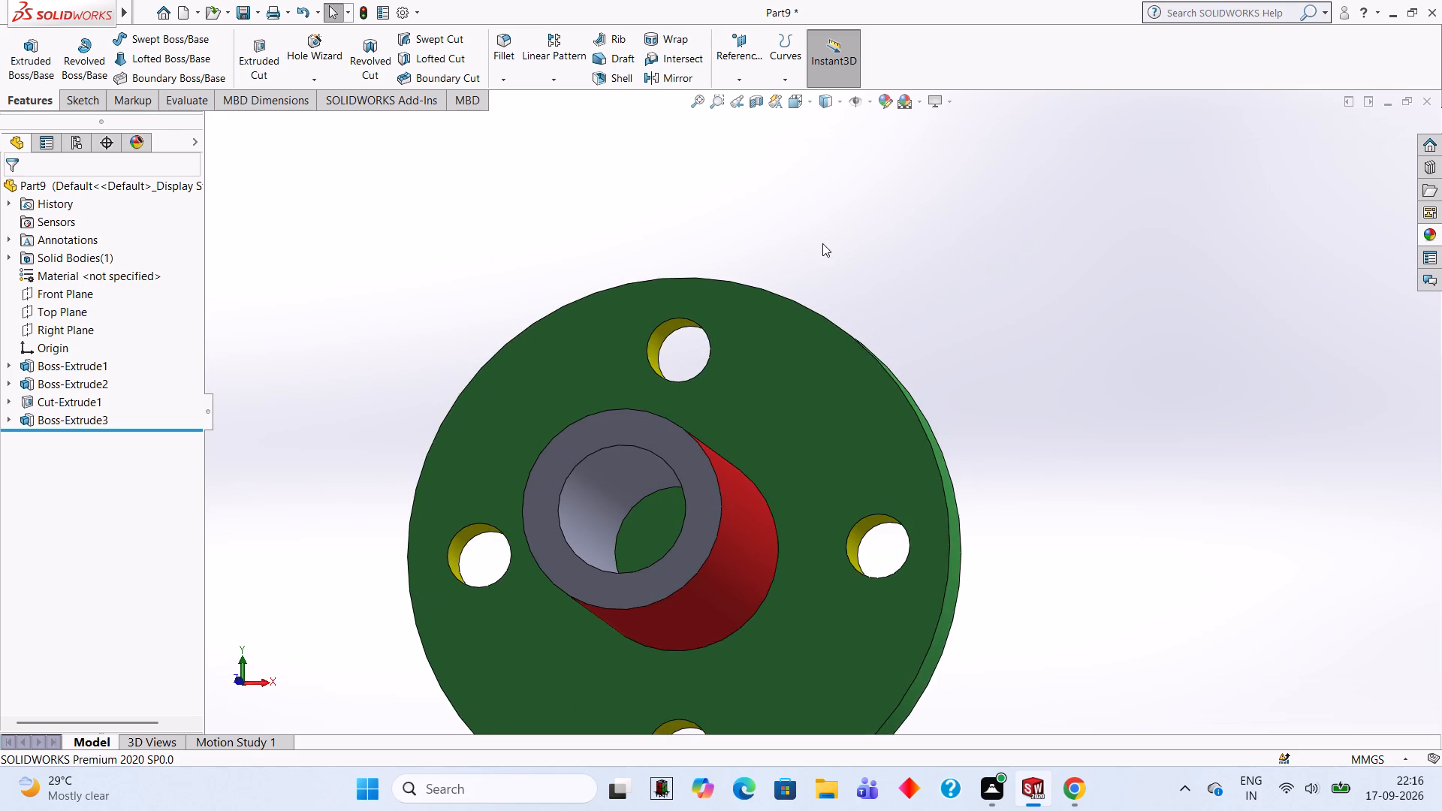
middle_drag(822, 243, 928, 278)
middle_drag(928, 278, 941, 322)
middle_drag(939, 294, 855, 234)
scroll(852, 234, down, 1)
scroll(852, 234, up, 3)
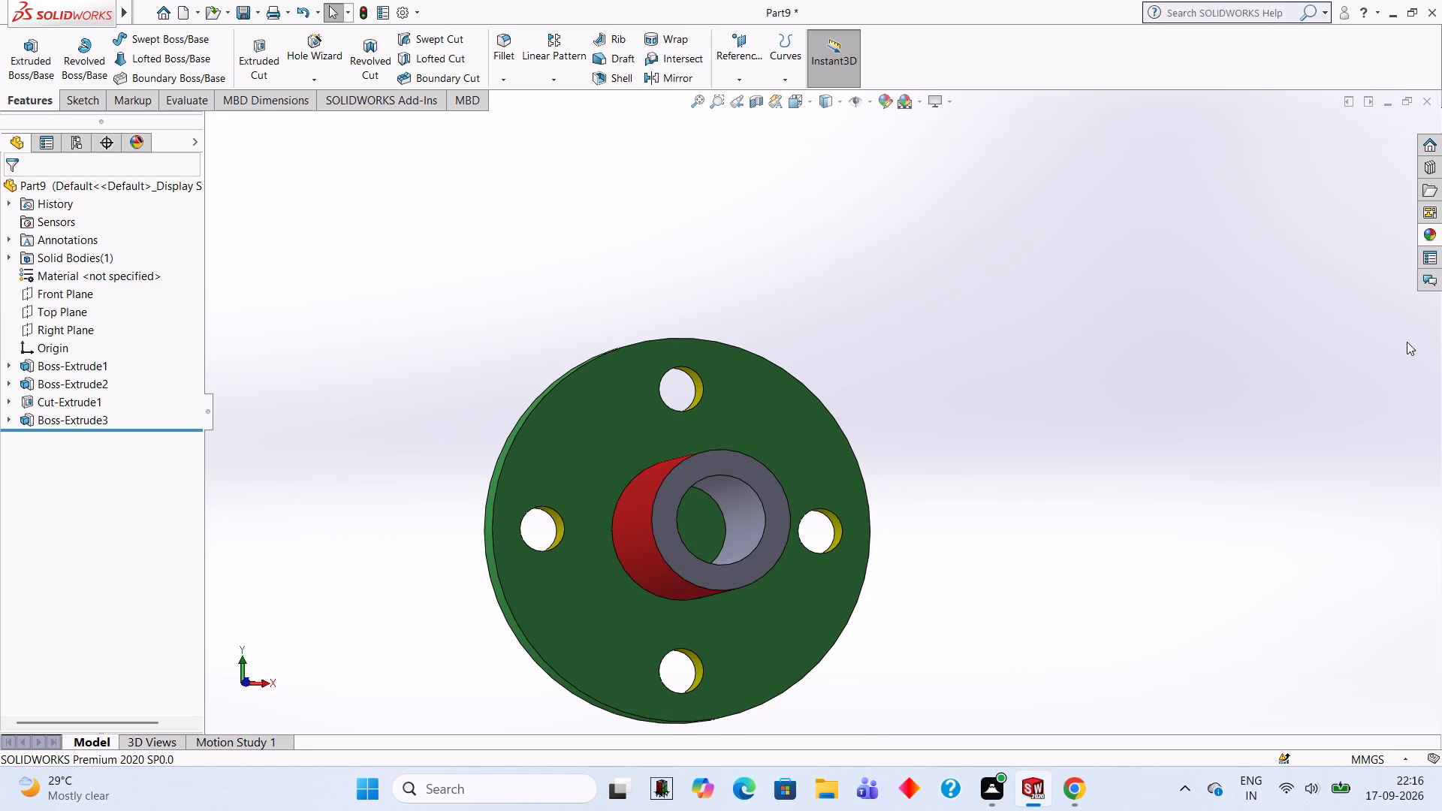
click(1428, 234)
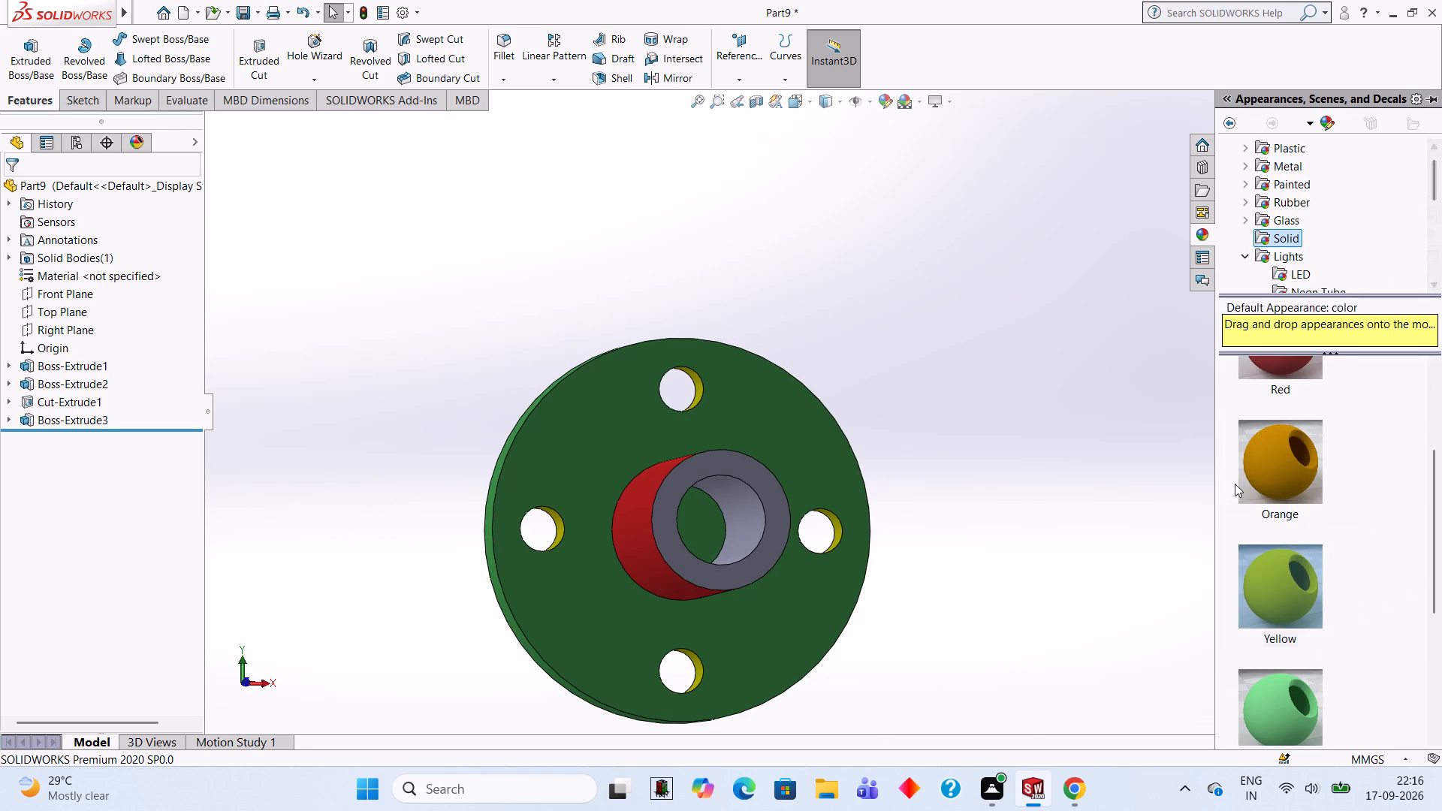
click(1283, 451)
drag(1281, 625, 1031, 601)
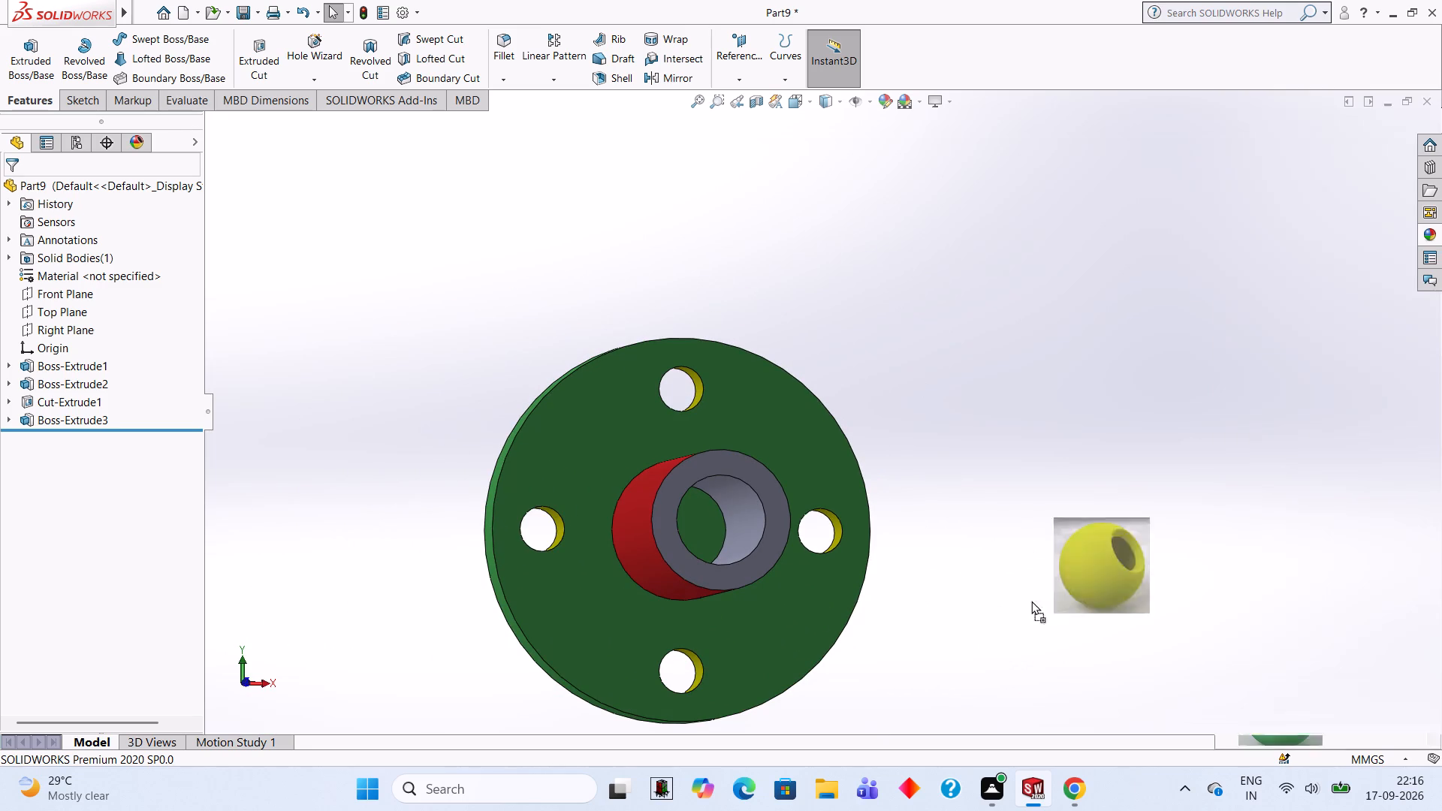
drag(1031, 601, 770, 521)
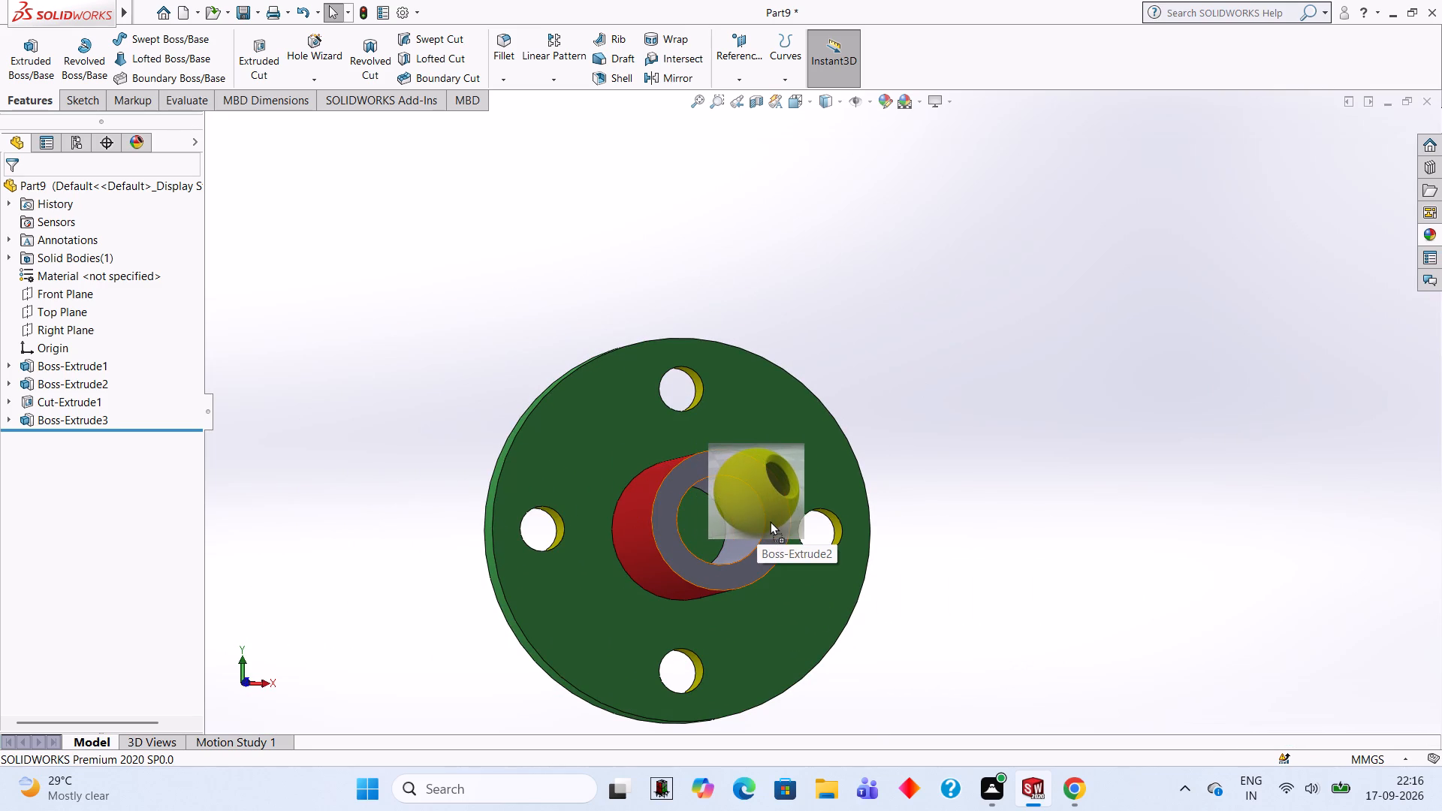
drag(770, 521, 771, 521)
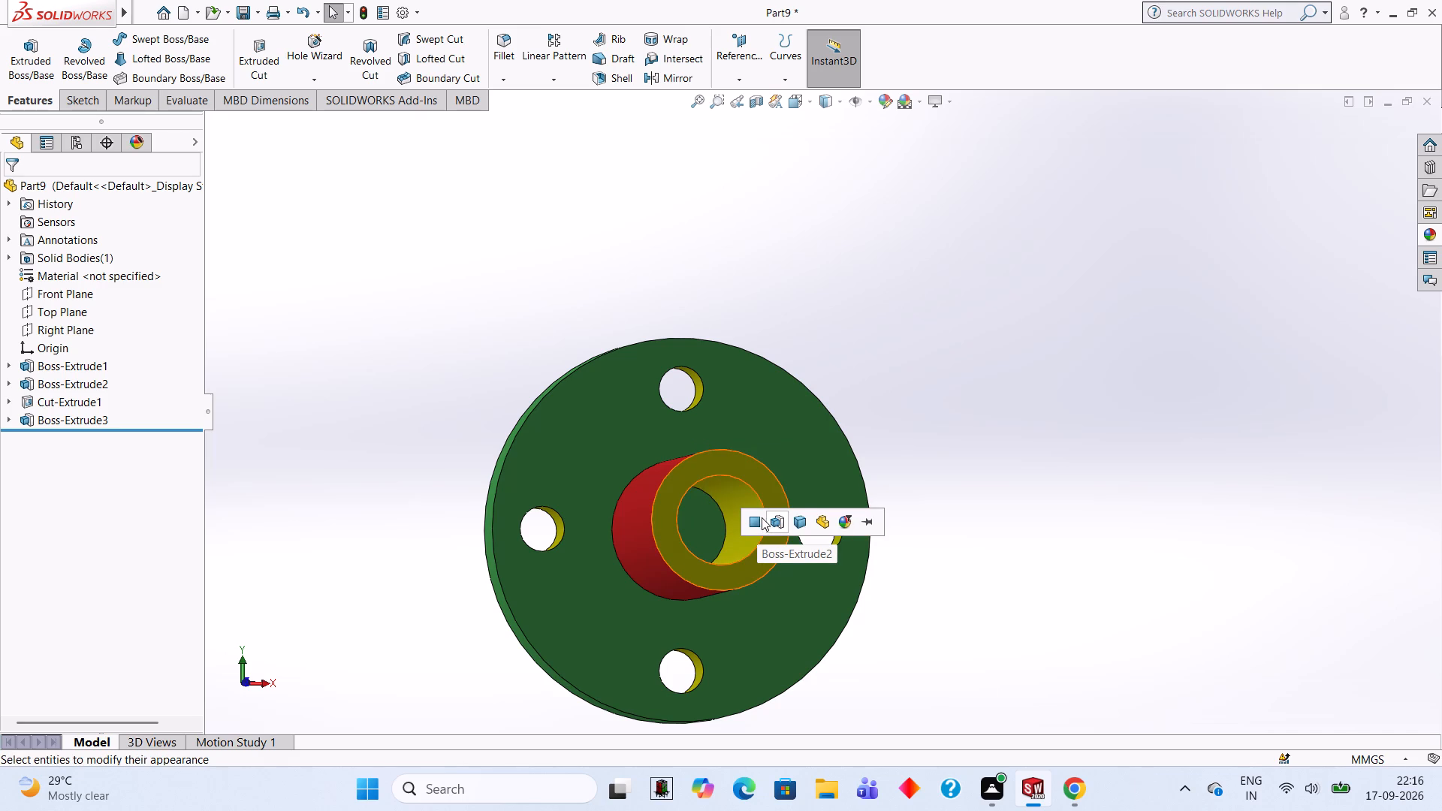
click(774, 524)
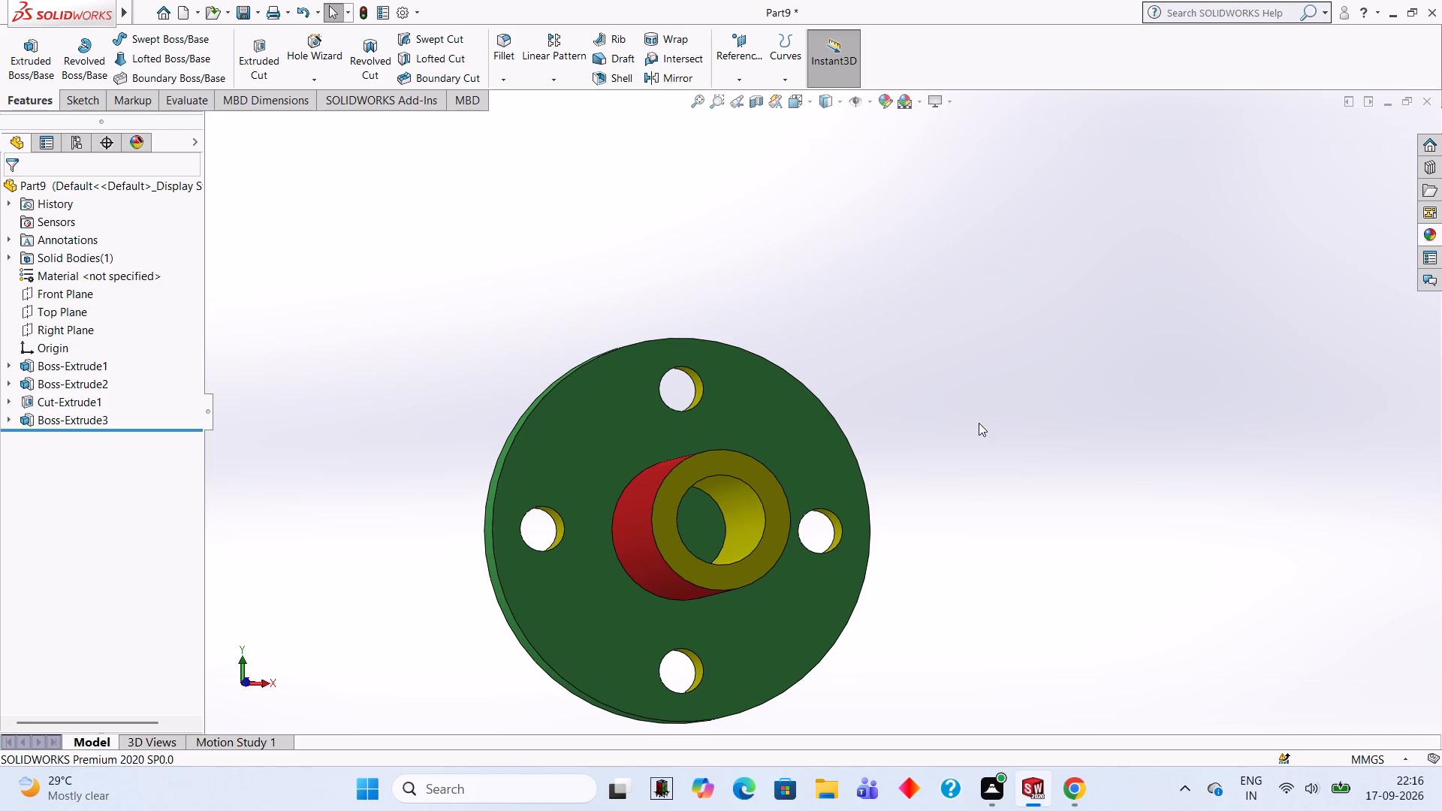
Examine the coloured part from the ring face, the side and the hub end to check the applied appearances.
middle_drag(979, 422, 1323, 474)
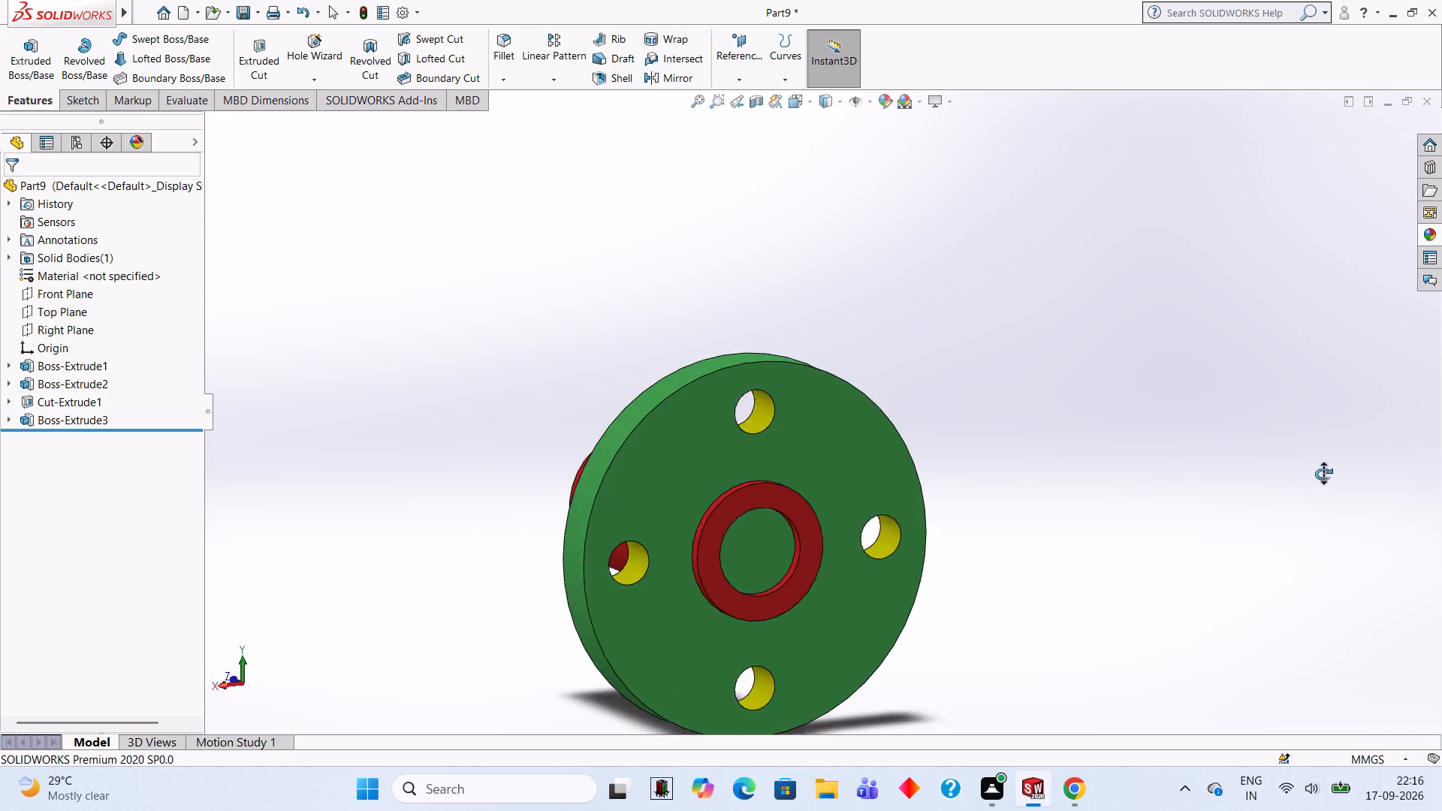
middle_drag(1323, 474, 799, 452)
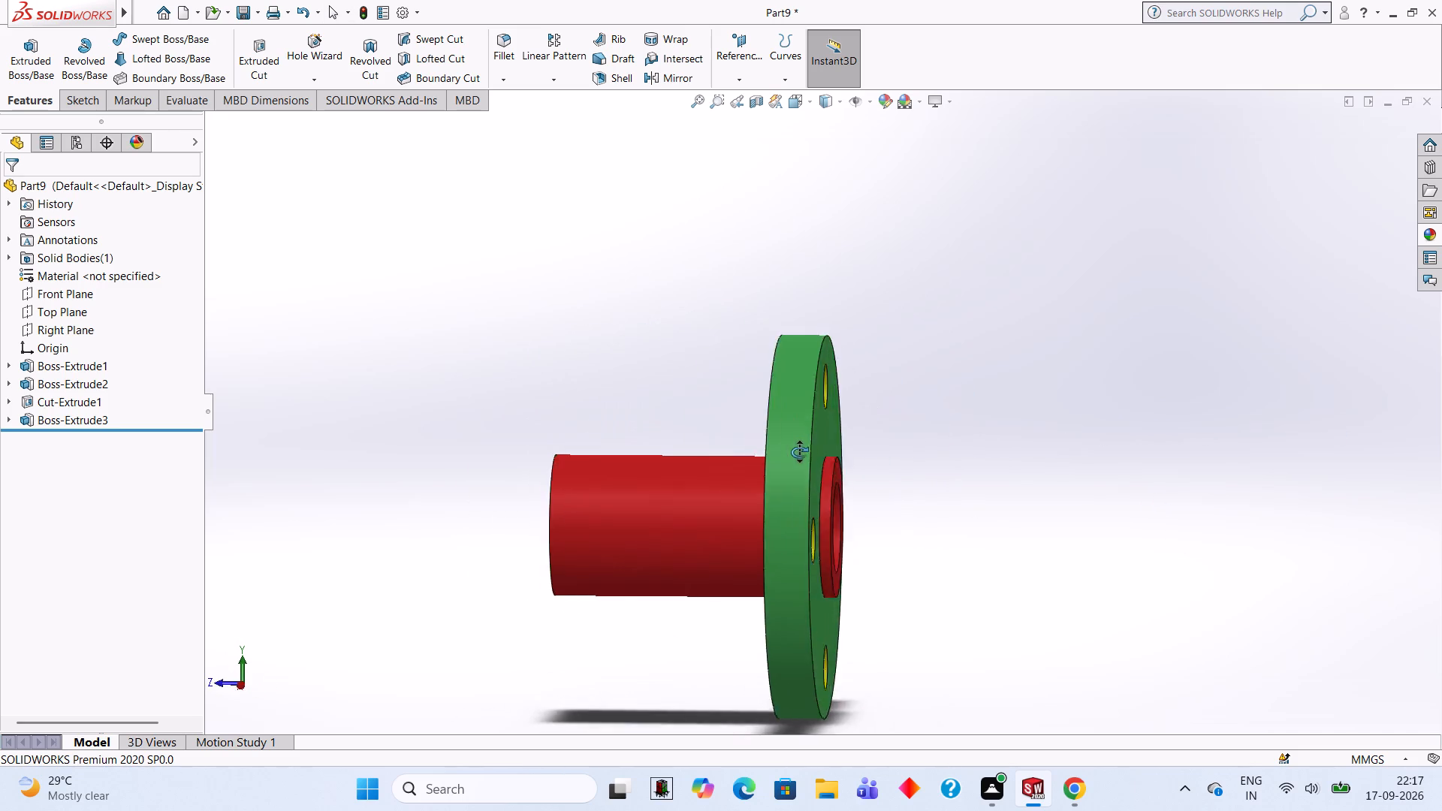
middle_drag(799, 452, 1037, 360)
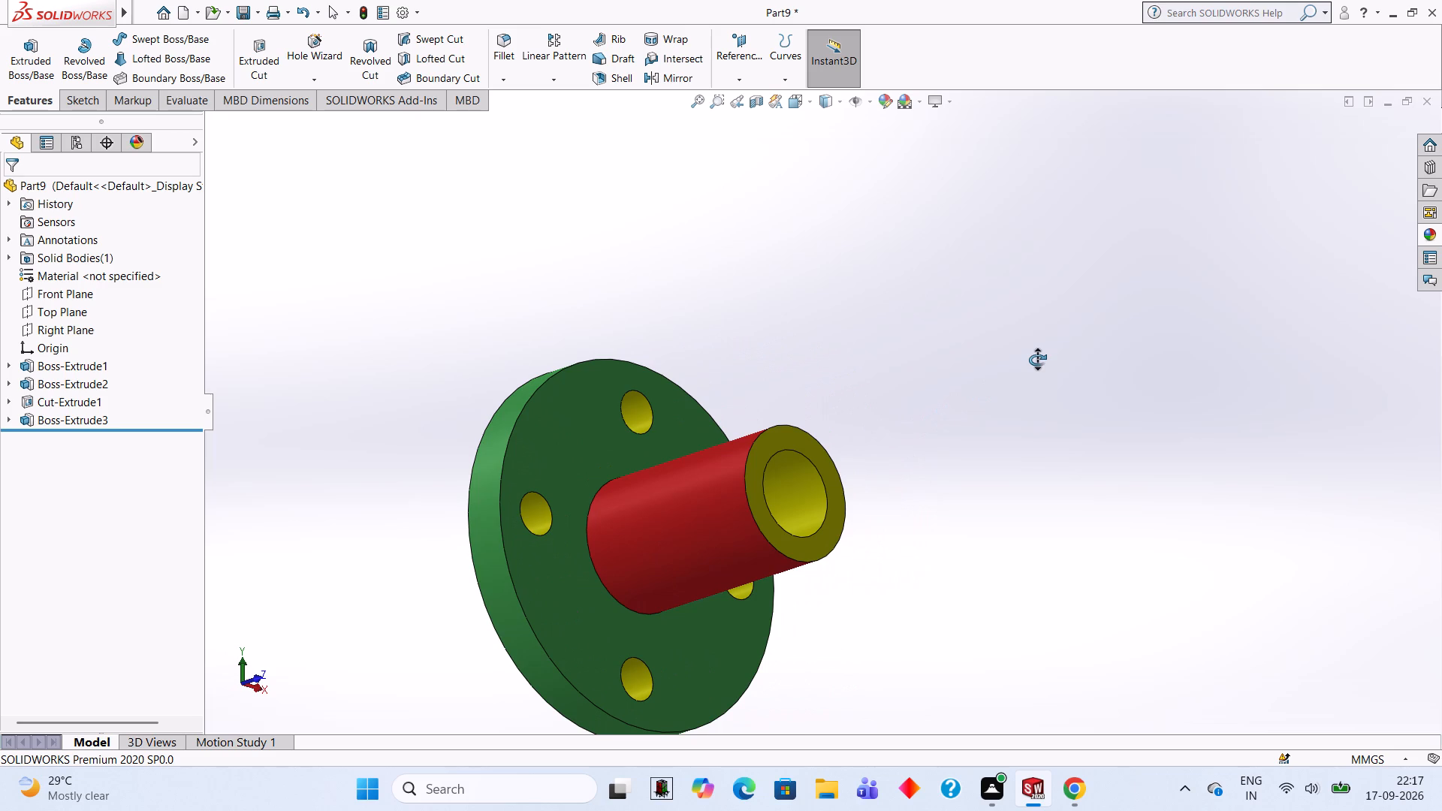
middle_drag(1037, 360, 1081, 442)
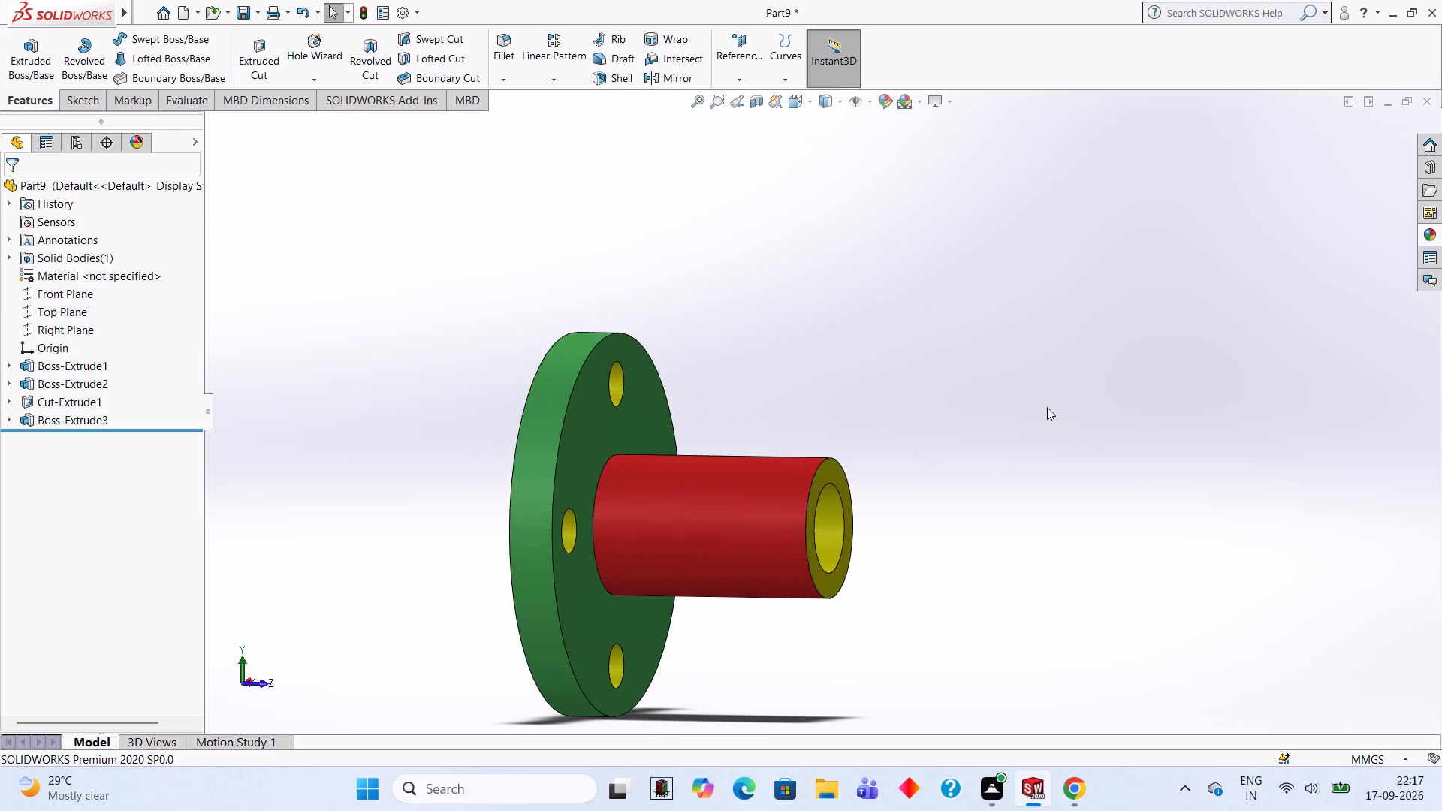
middle_drag(1088, 391, 940, 426)
middle_drag(937, 426, 686, 483)
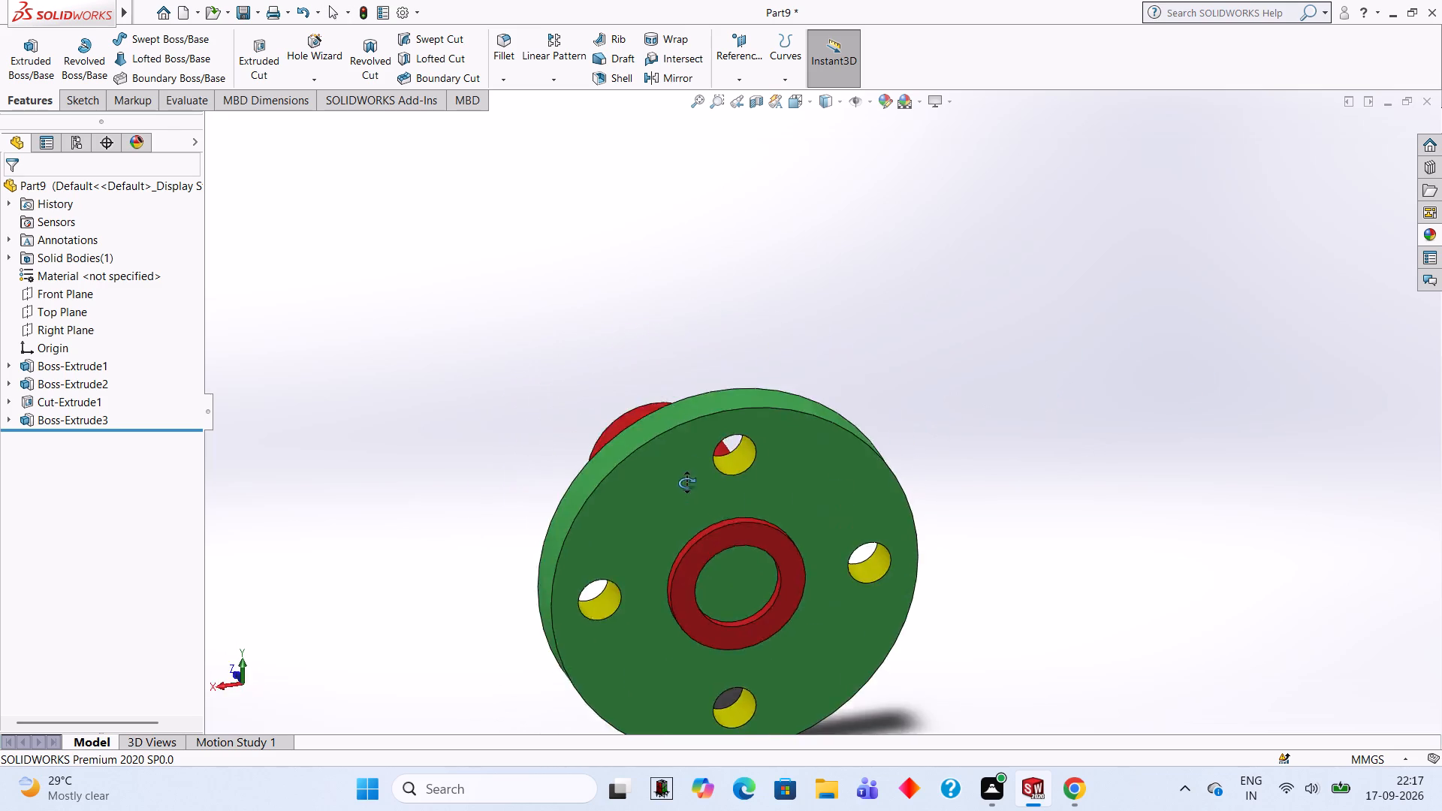
middle_drag(686, 483, 1172, 412)
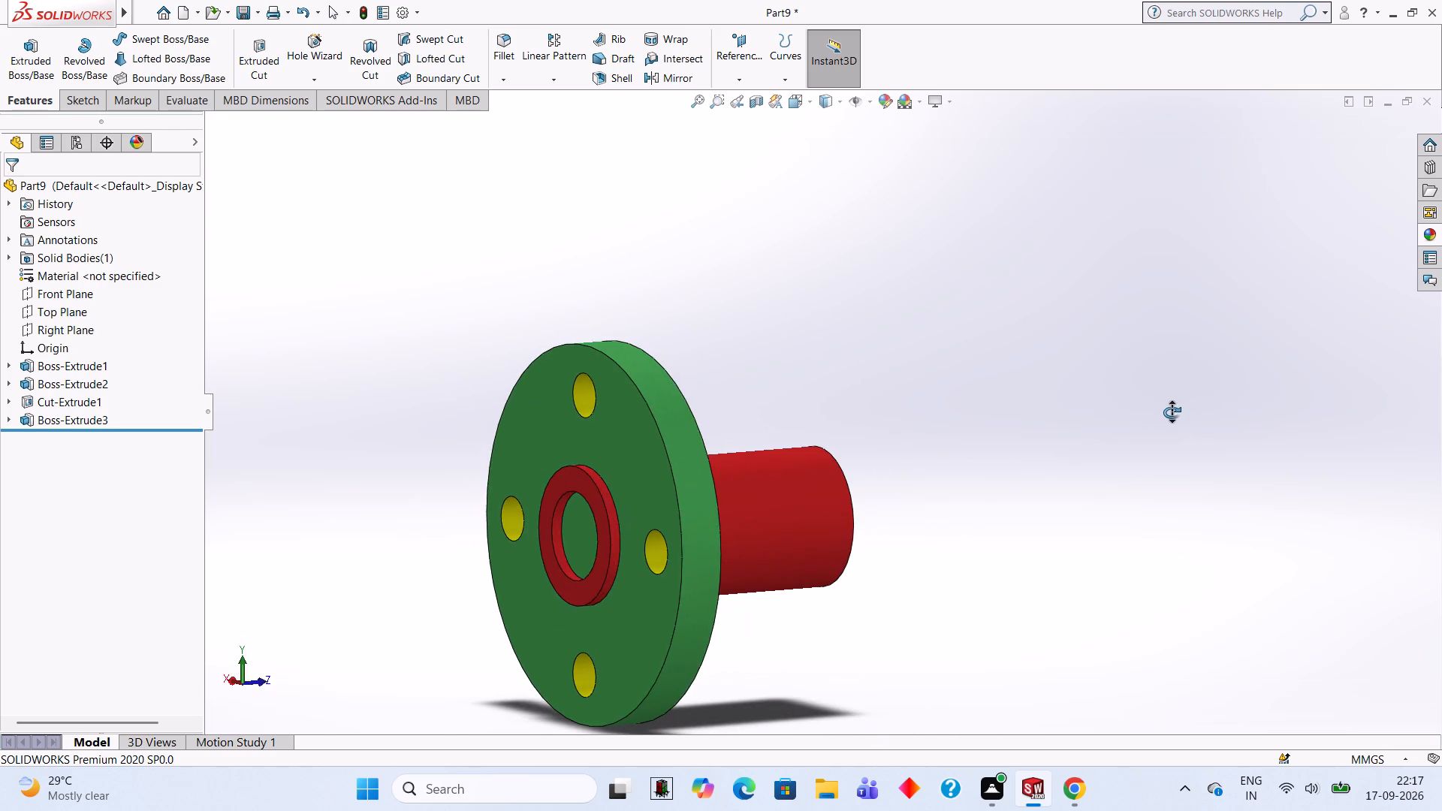
middle_drag(1172, 412, 1152, 484)
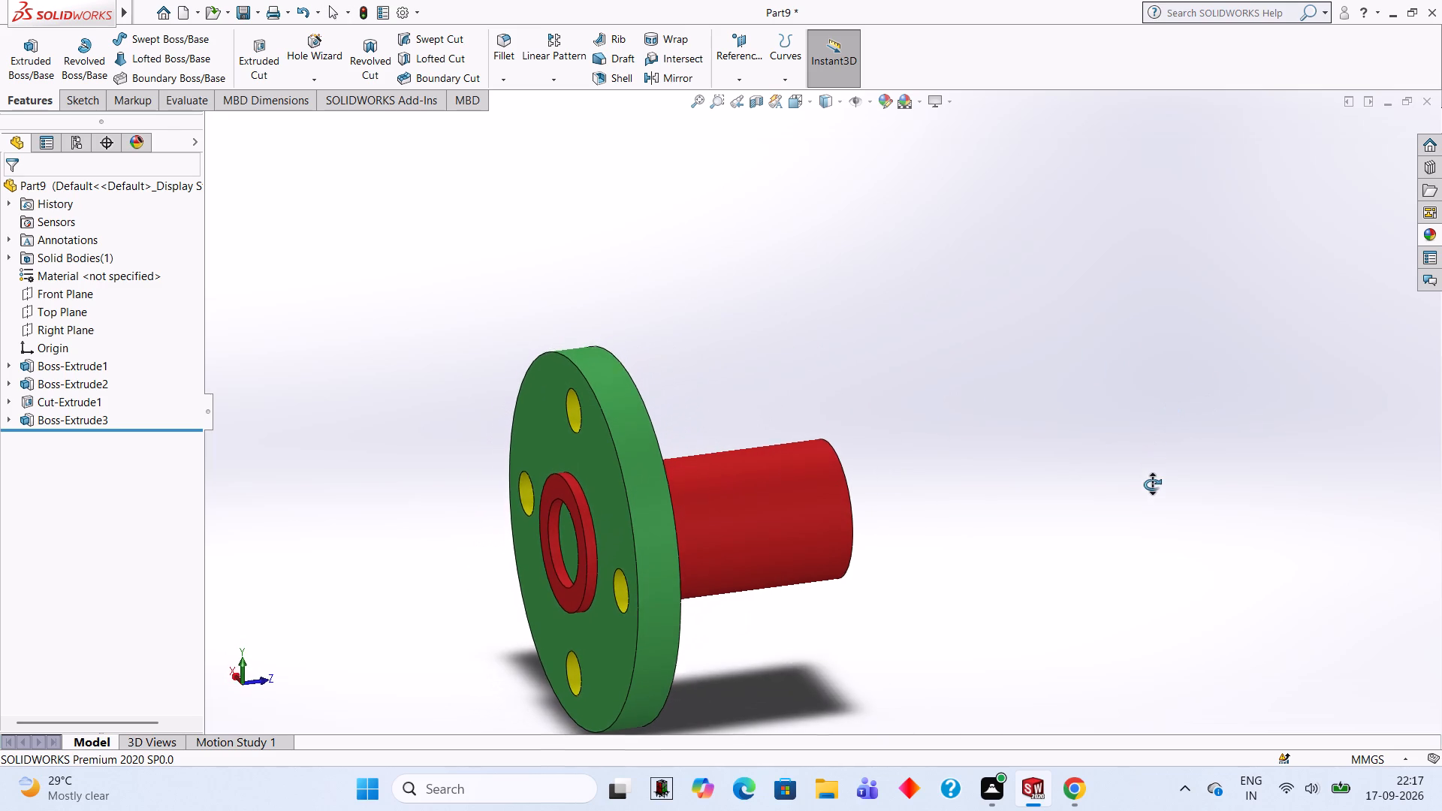
middle_drag(1152, 484, 1178, 521)
middle_drag(1178, 521, 1165, 513)
scroll(1117, 474, up, 1)
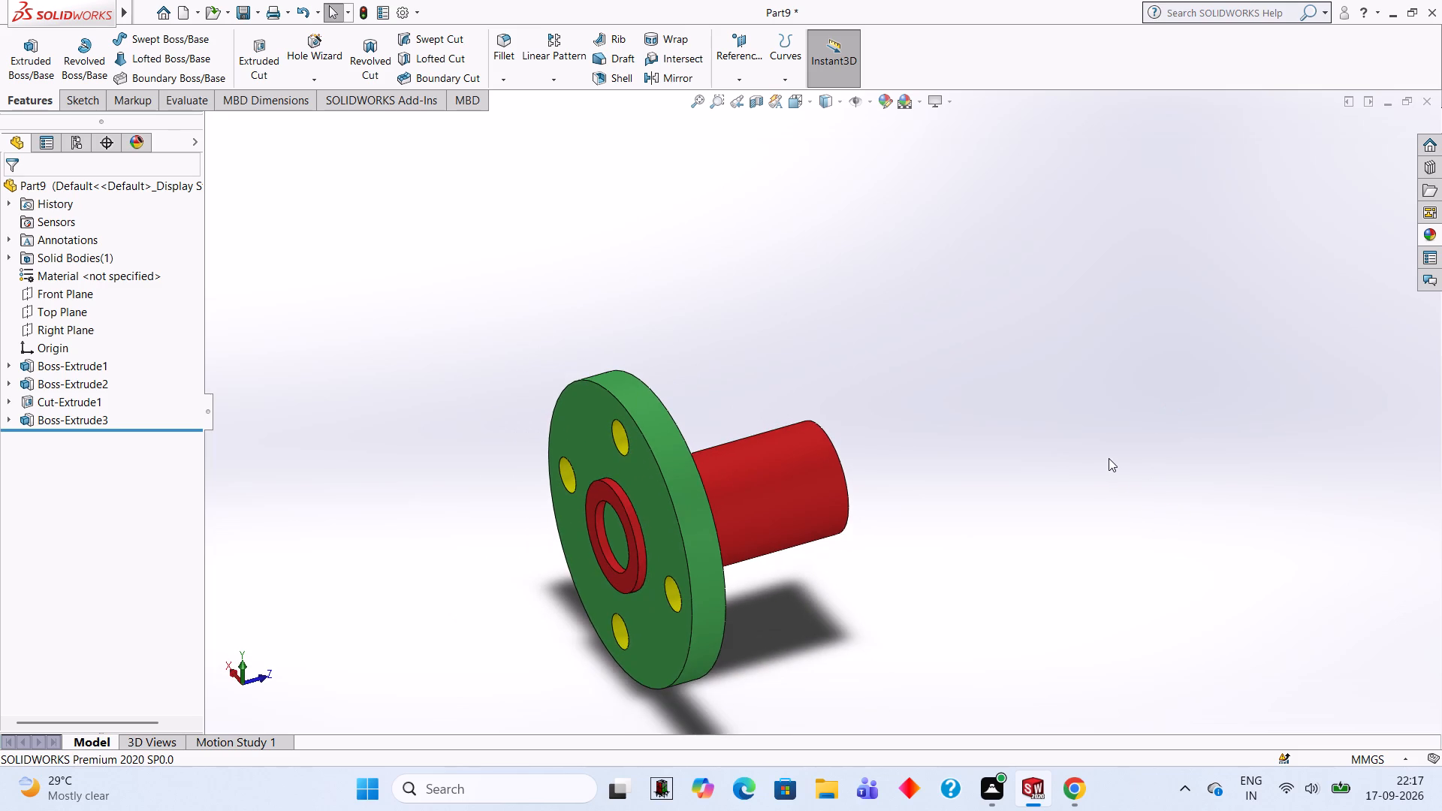
scroll(909, 526, up, 2)
scroll(762, 614, down, 1)
scroll(640, 596, down, 1)
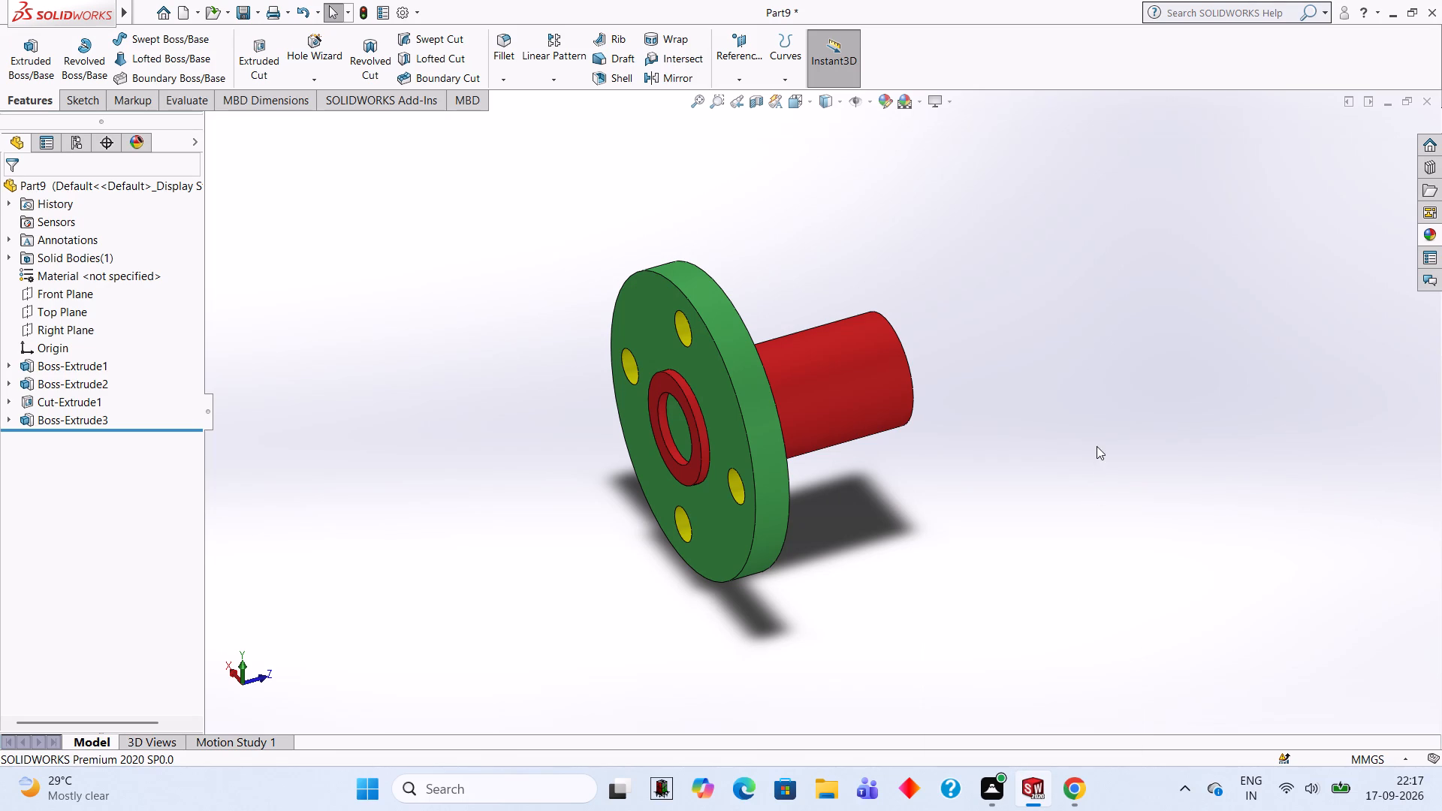
scroll(1058, 306, down, 1)
scroll(1058, 308, up, 1)
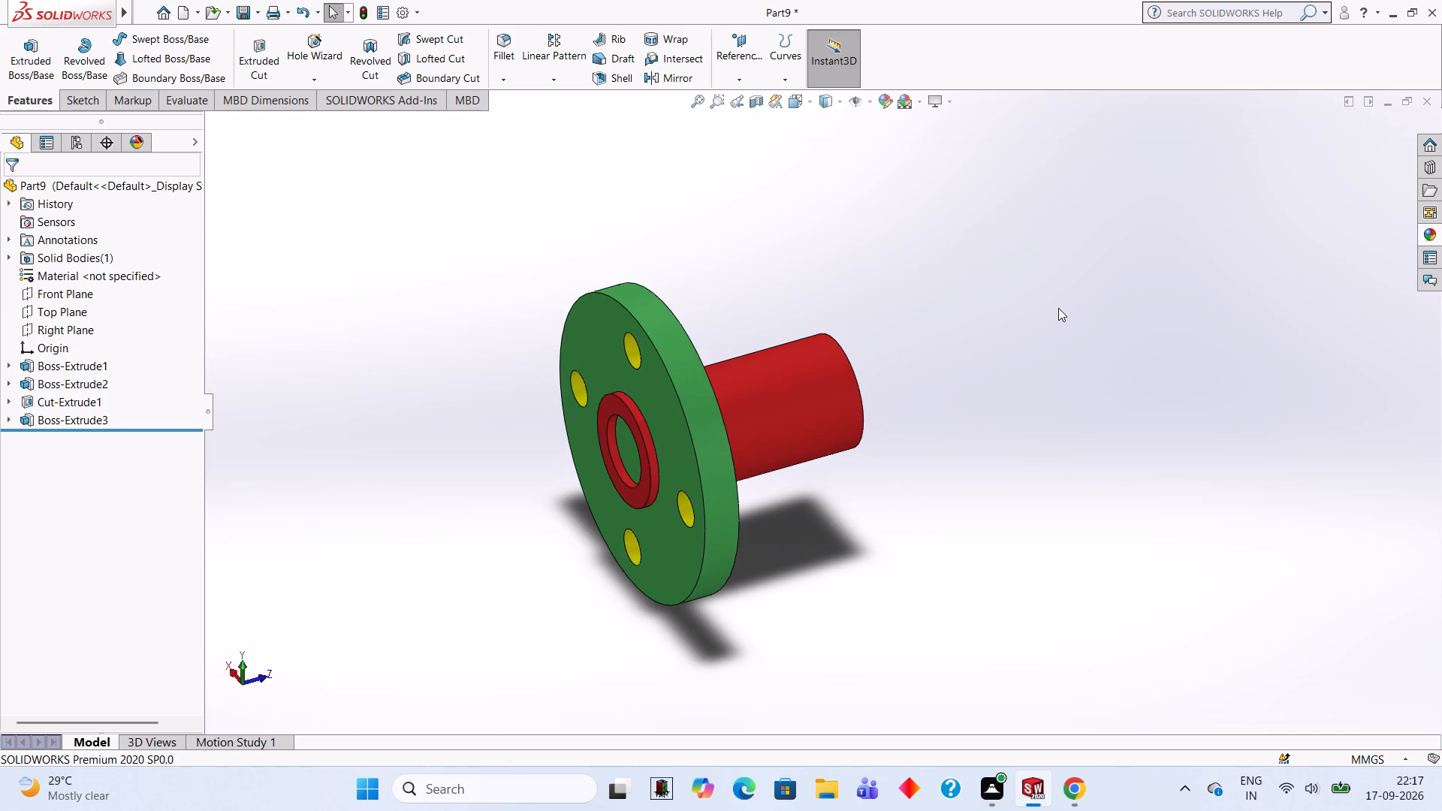
scroll(1058, 308, up, 1)
scroll(491, 495, down, 1)
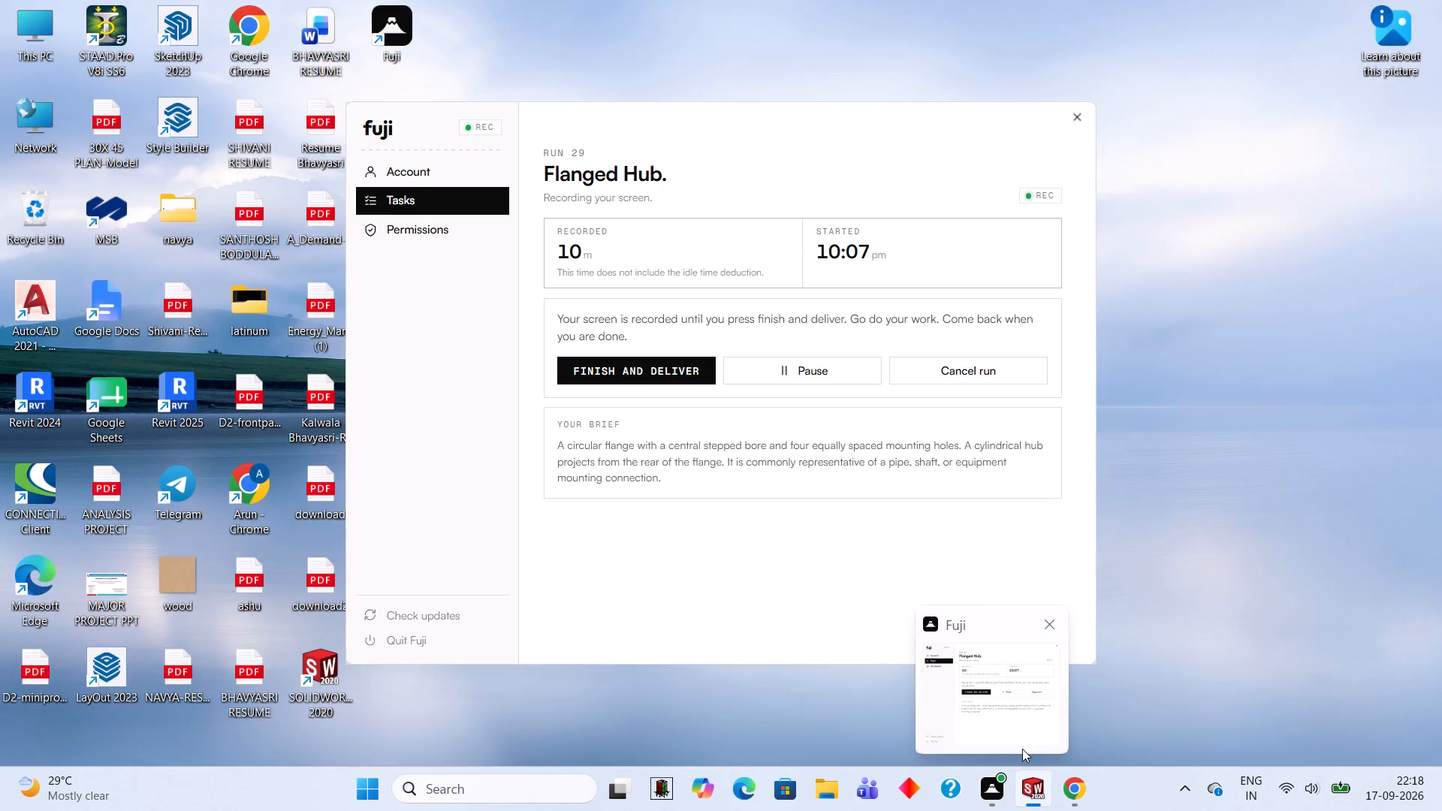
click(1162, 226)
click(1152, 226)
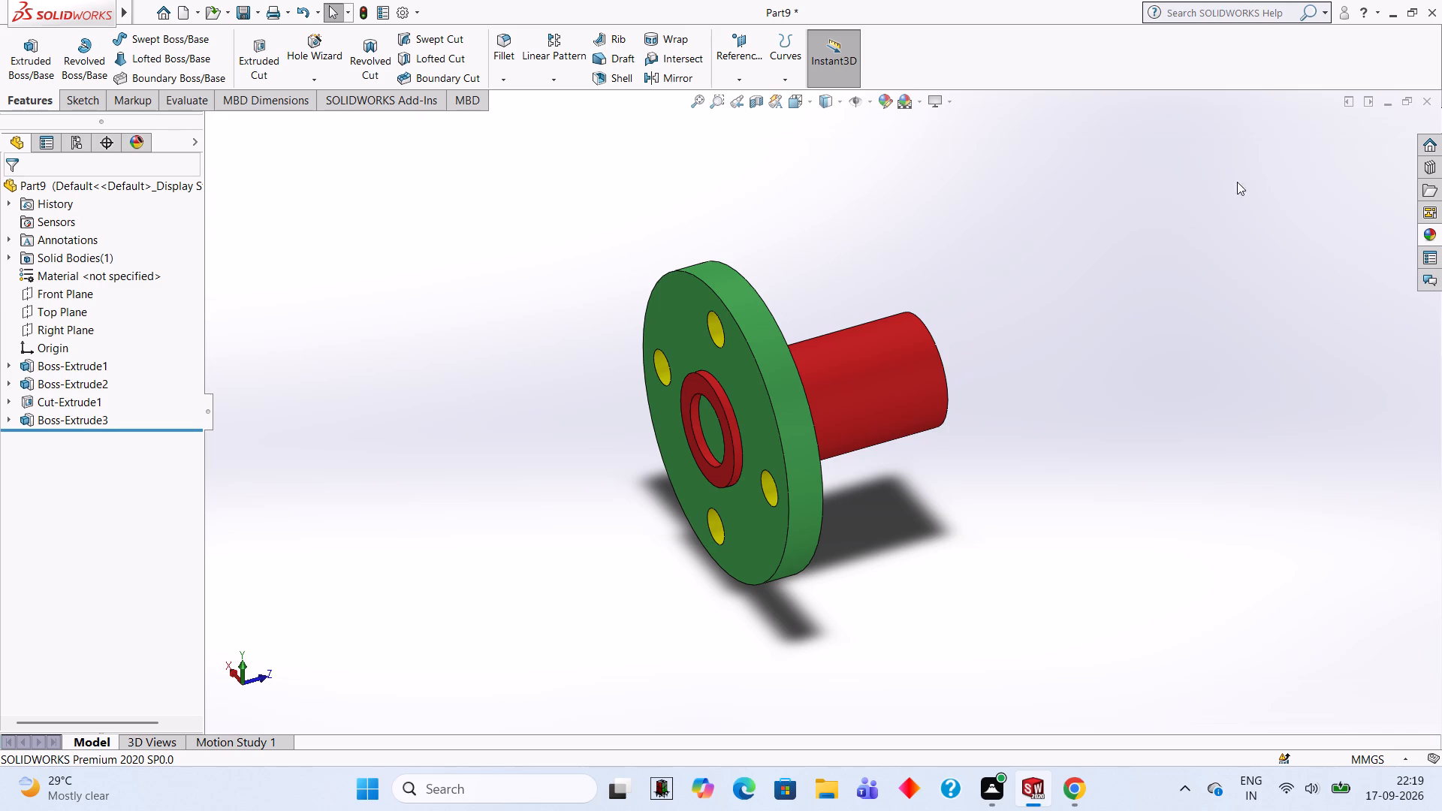
Examine the finished flanged hub once more from the hub end and the ring face to check its shape and colours.
scroll(1121, 341, down, 1)
middle_drag(1121, 341, 927, 350)
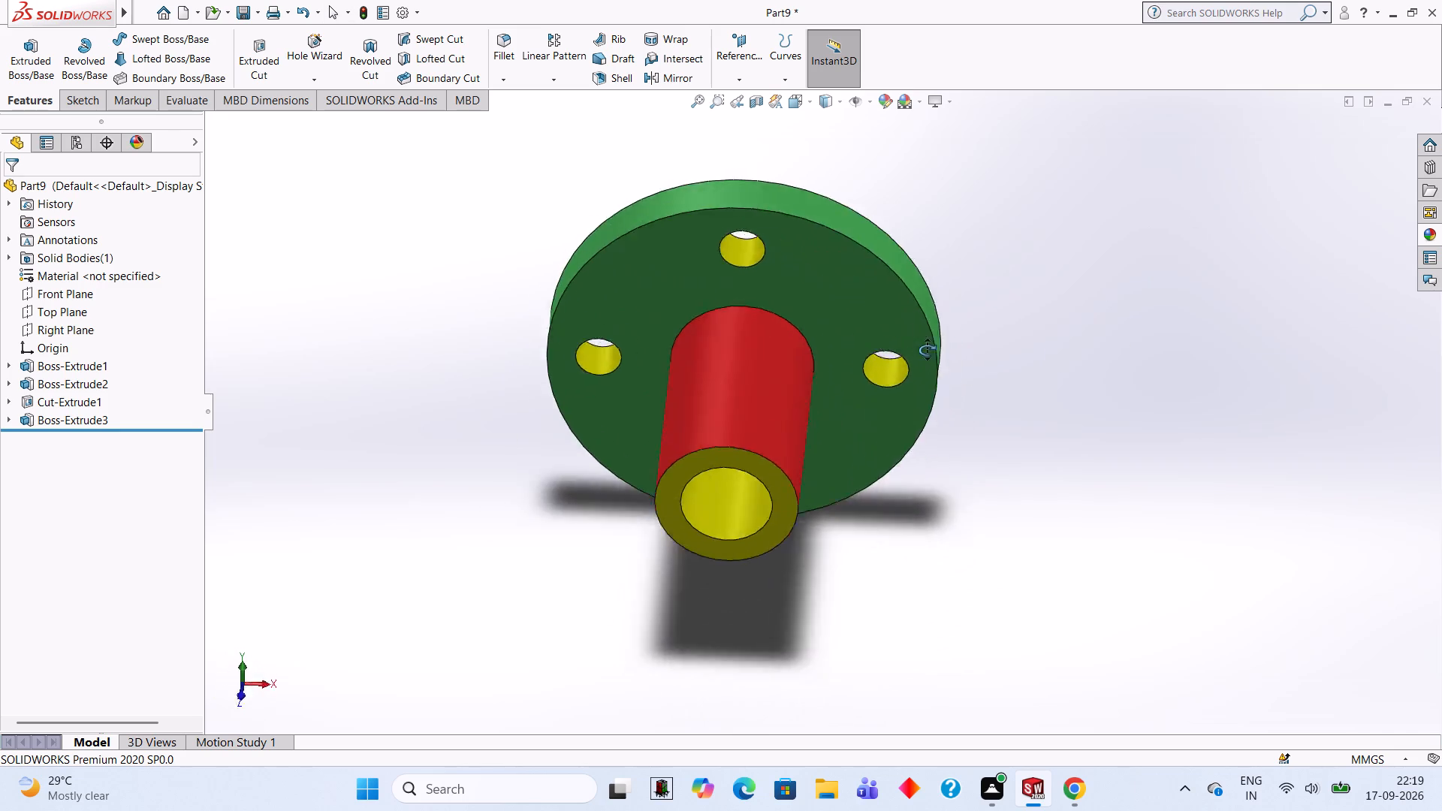
middle_drag(927, 350, 1175, 267)
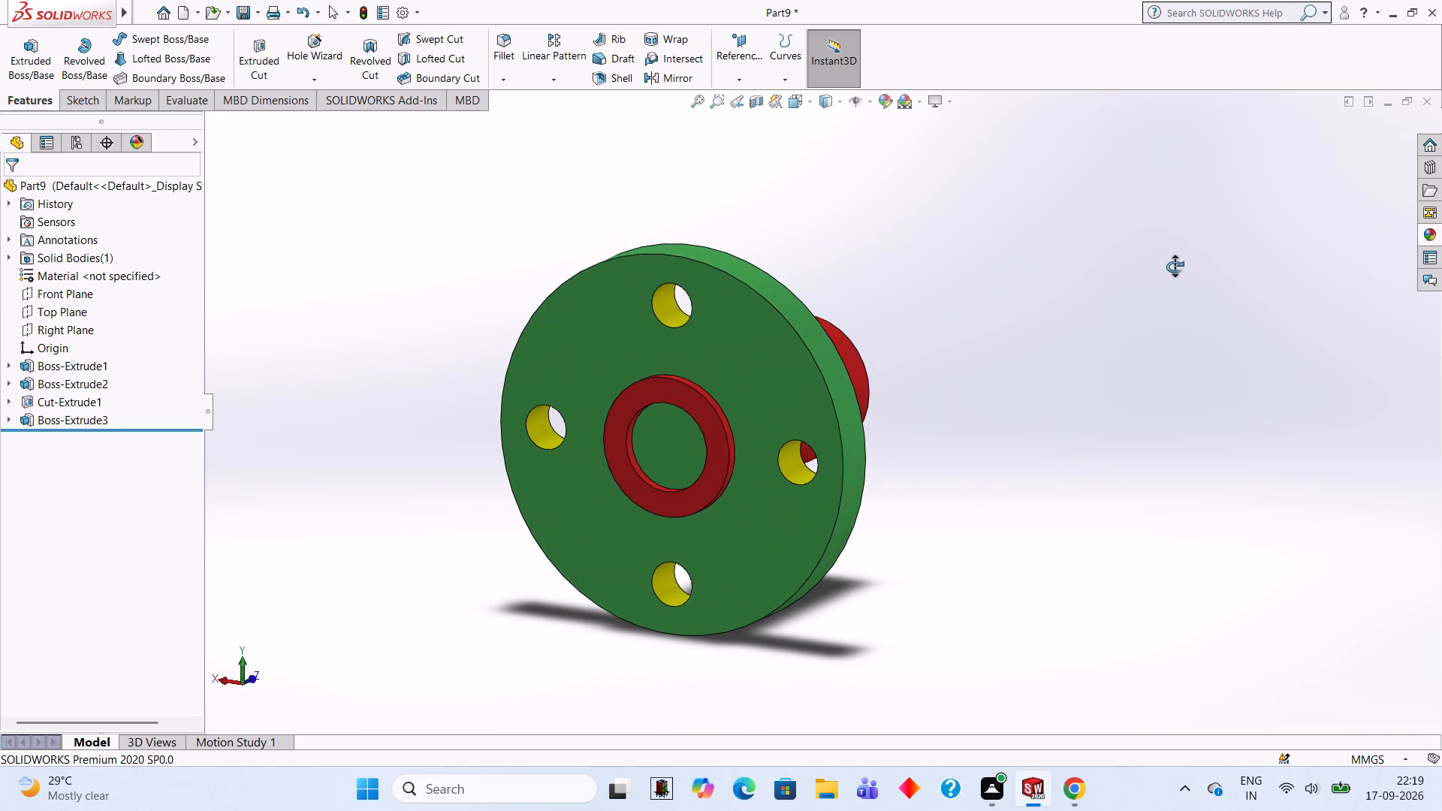
middle_drag(1175, 267, 841, 332)
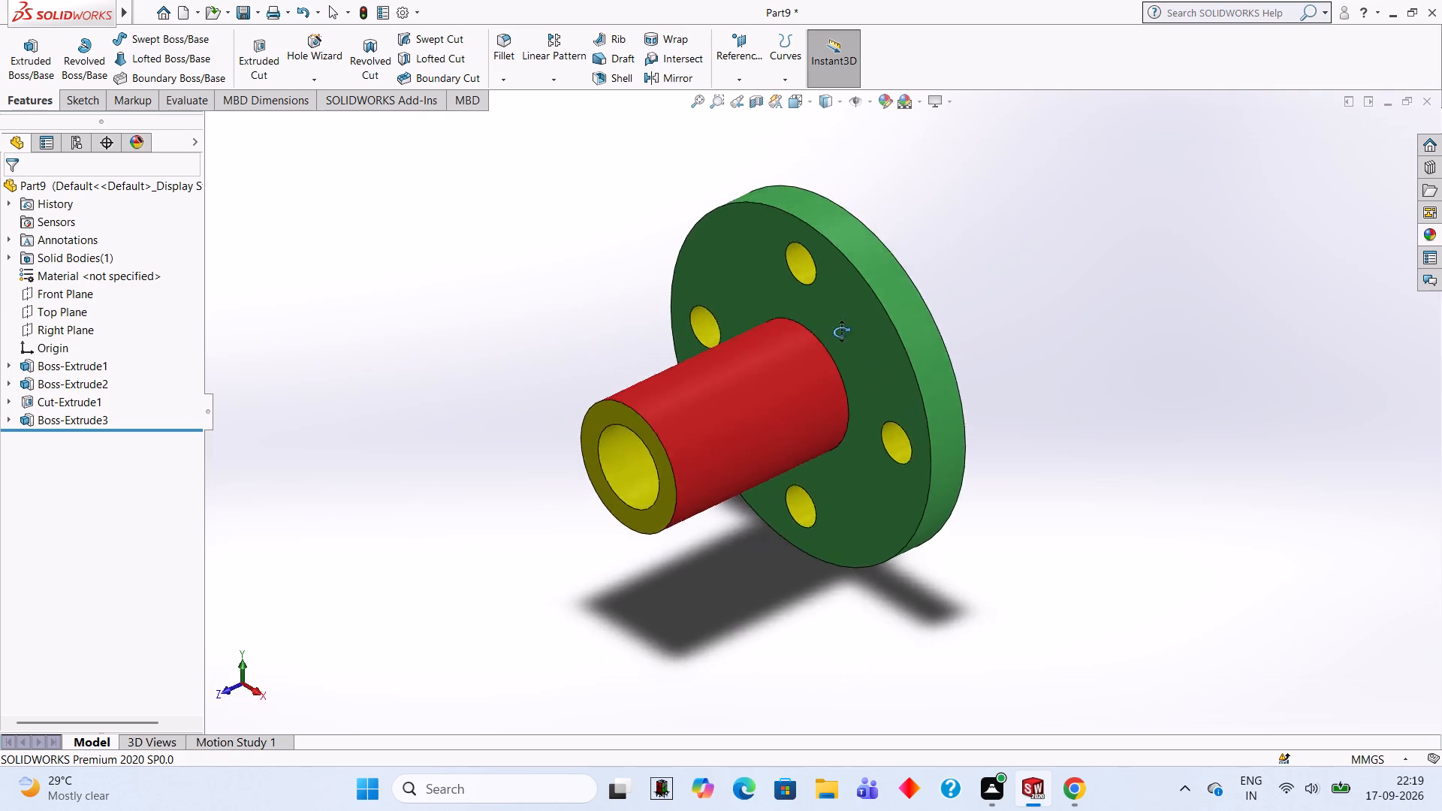
middle_drag(841, 332, 1140, 270)
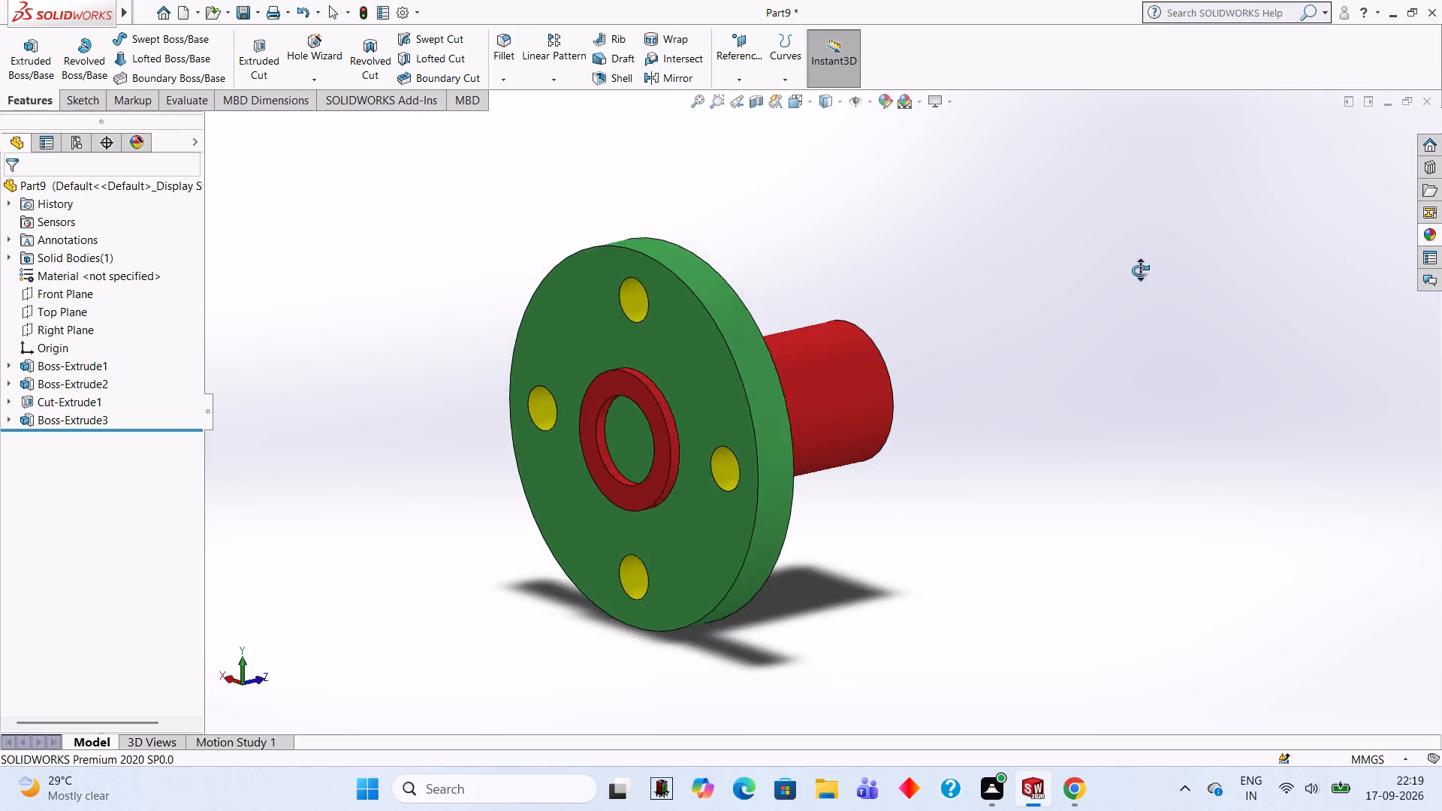
middle_drag(1140, 270, 973, 182)
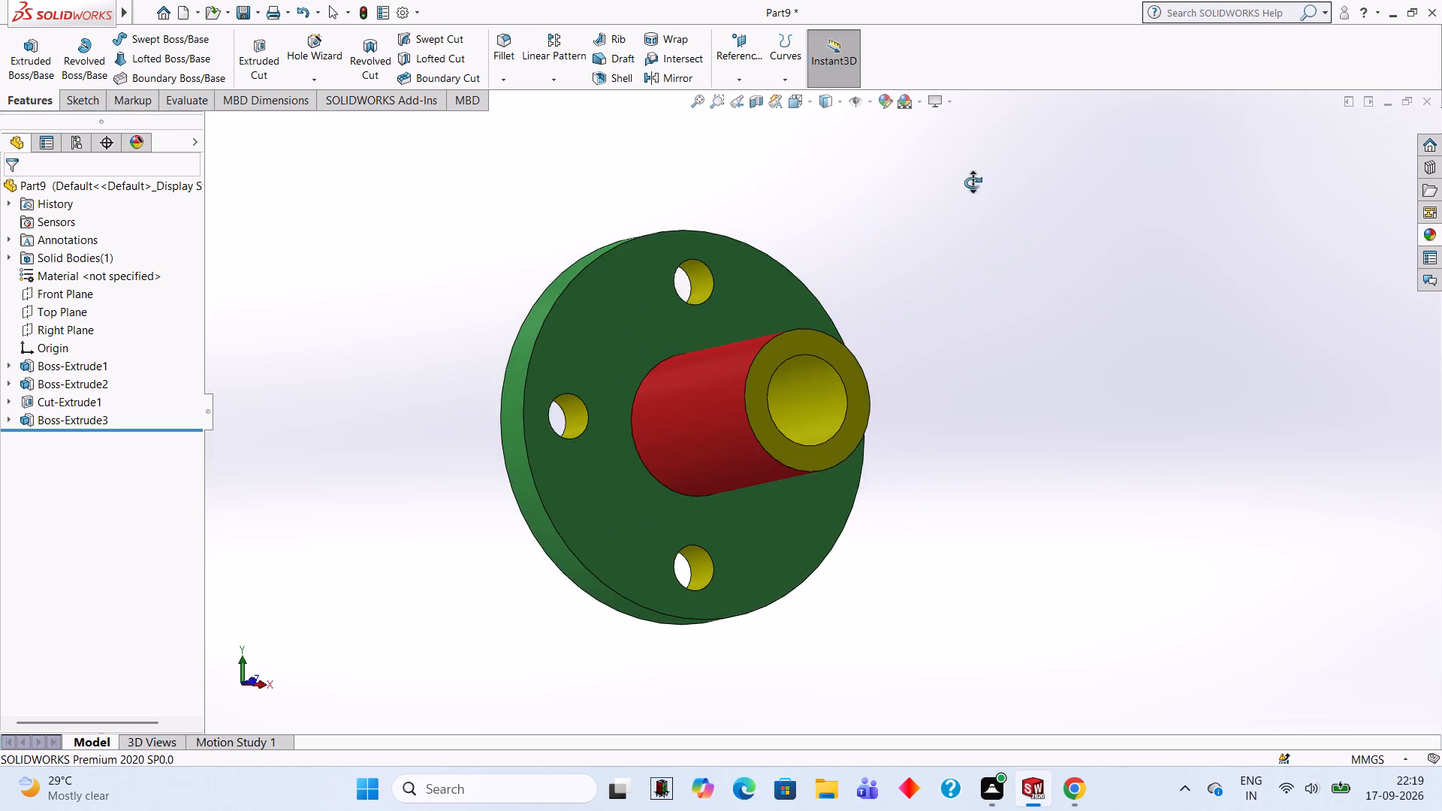
middle_drag(973, 182, 937, 187)
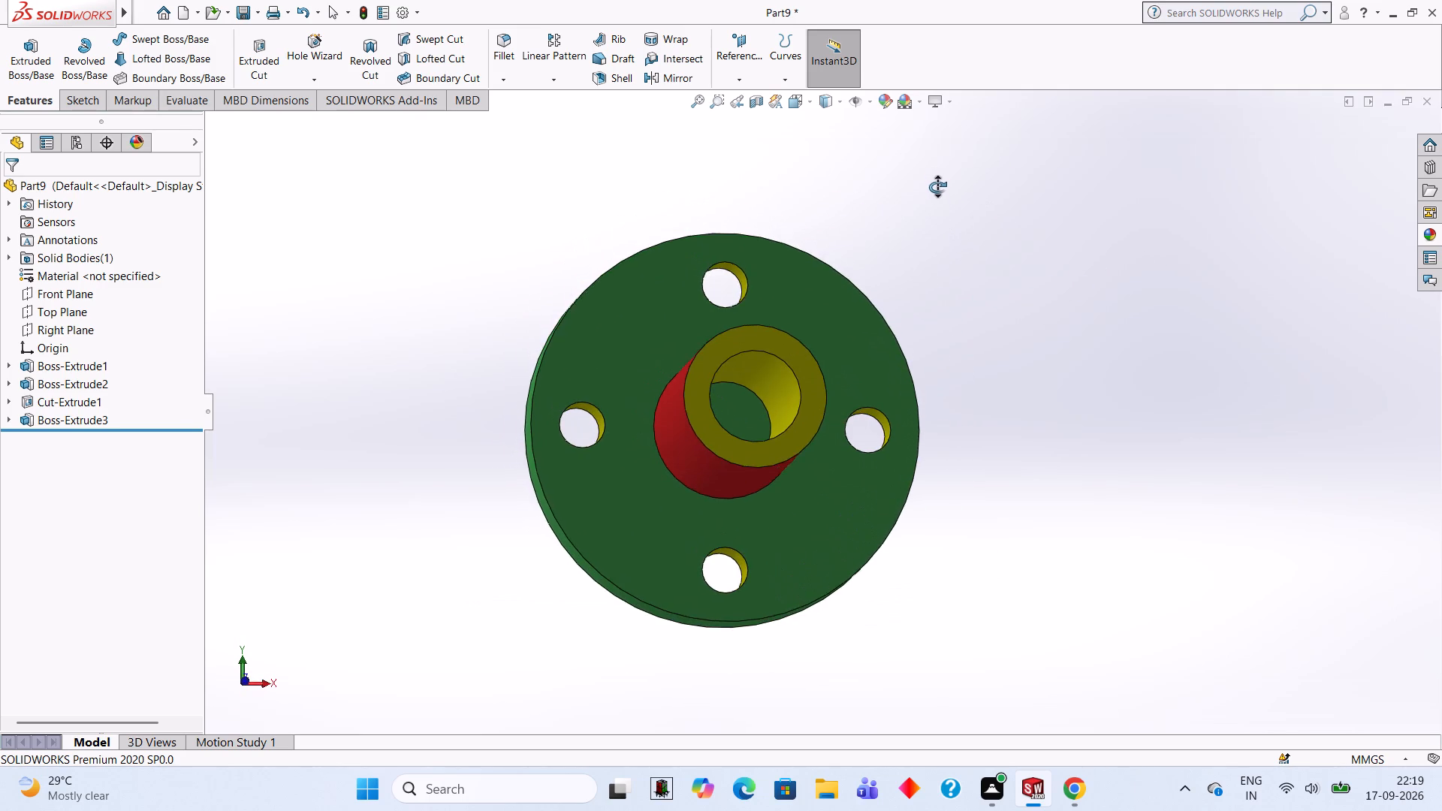
middle_drag(937, 187, 558, 279)
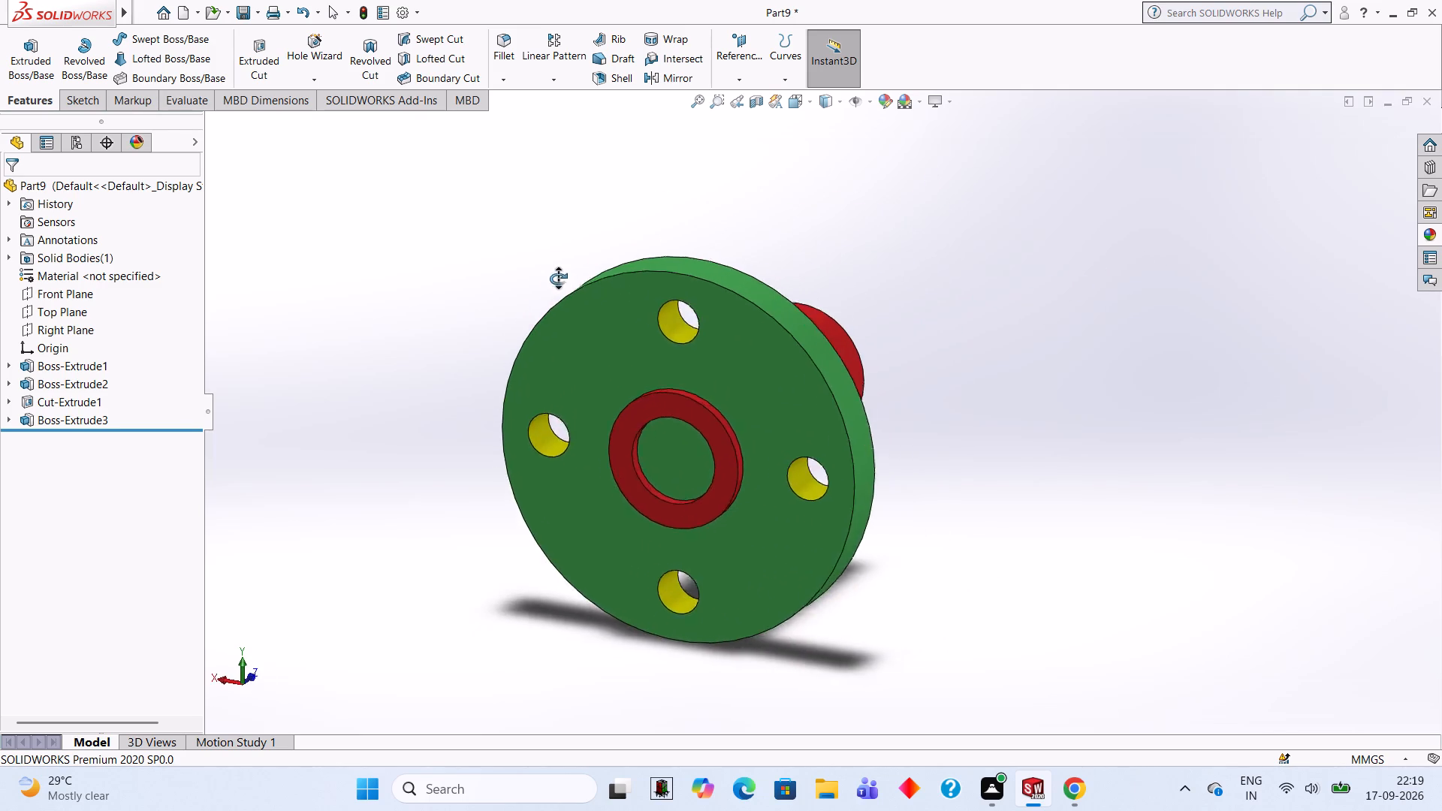
middle_drag(558, 279, 513, 333)
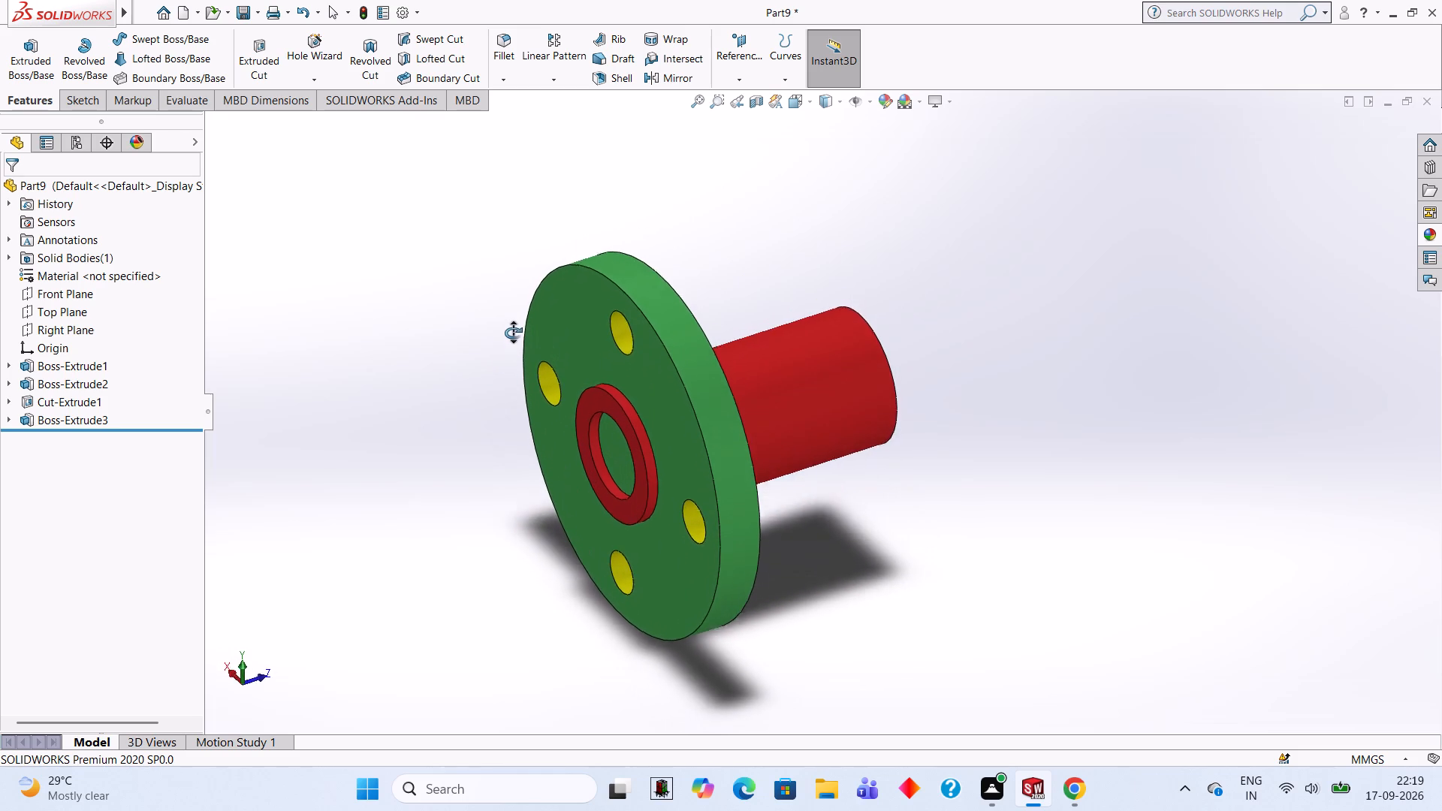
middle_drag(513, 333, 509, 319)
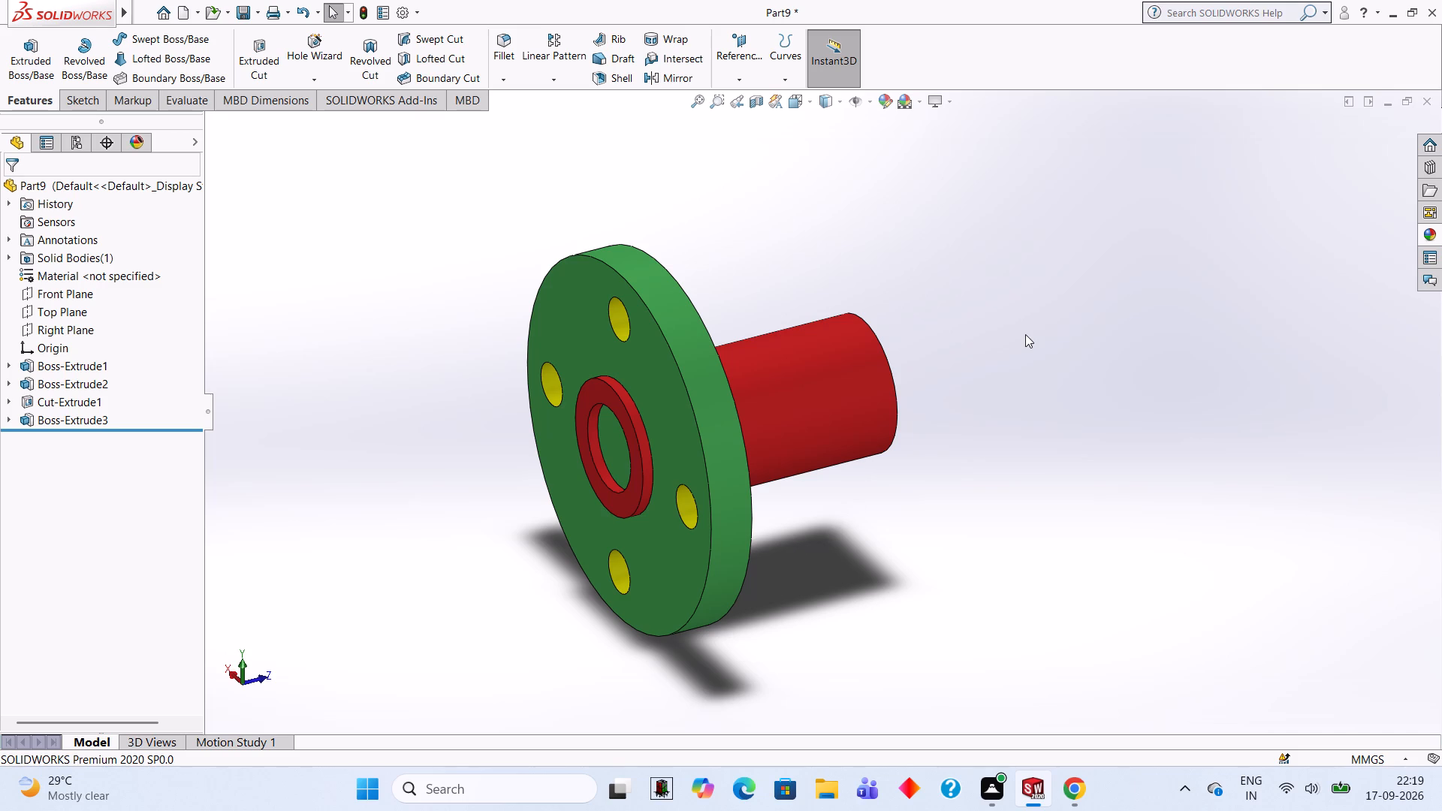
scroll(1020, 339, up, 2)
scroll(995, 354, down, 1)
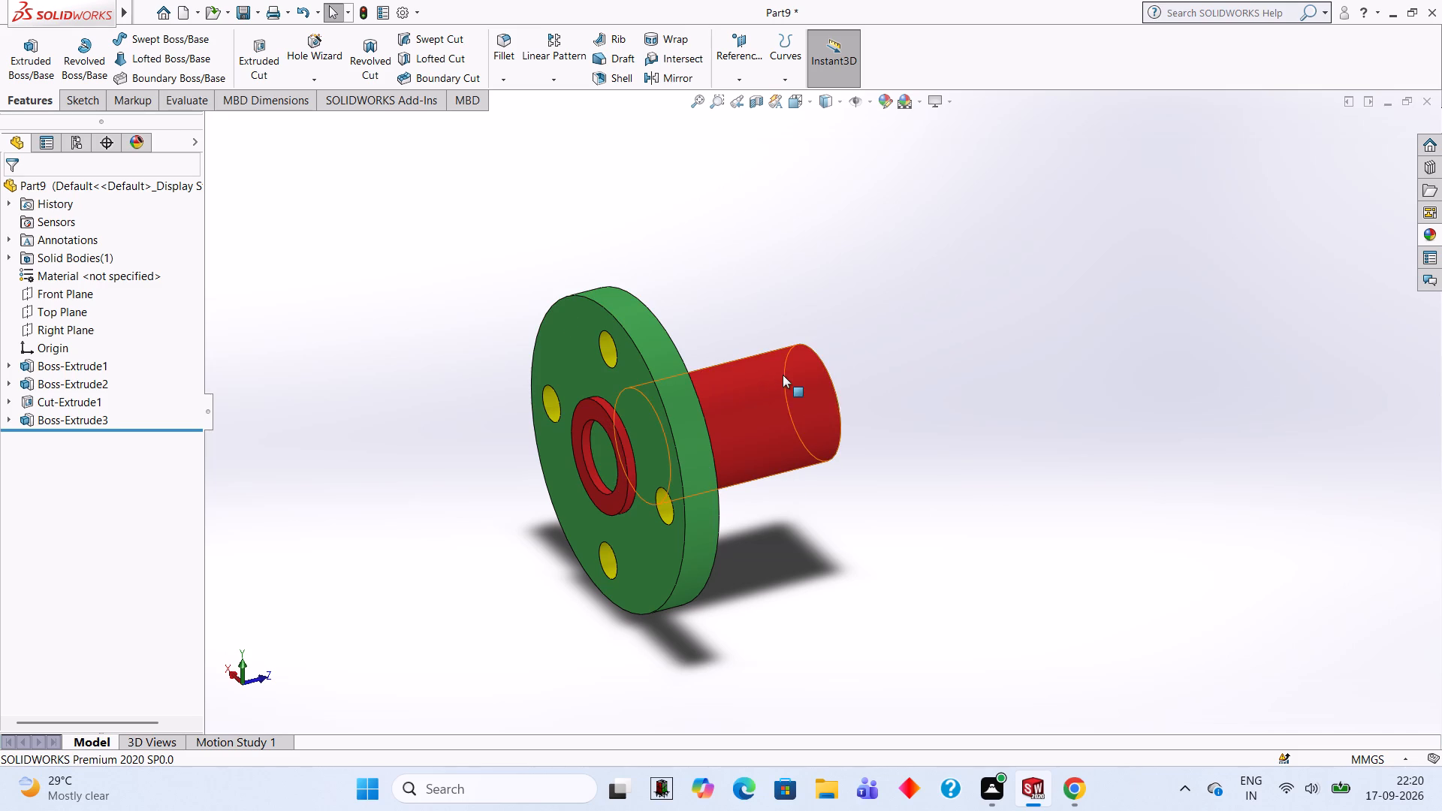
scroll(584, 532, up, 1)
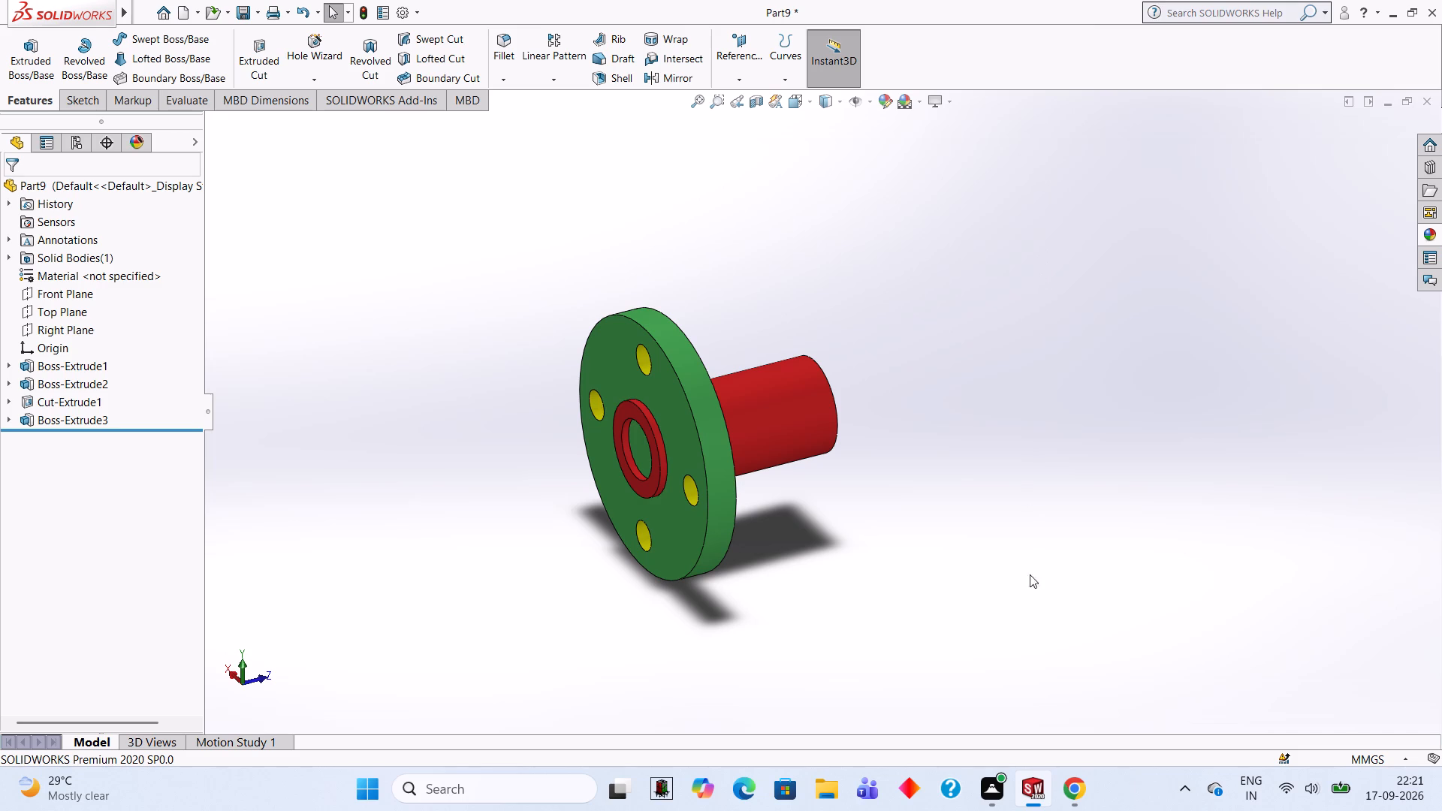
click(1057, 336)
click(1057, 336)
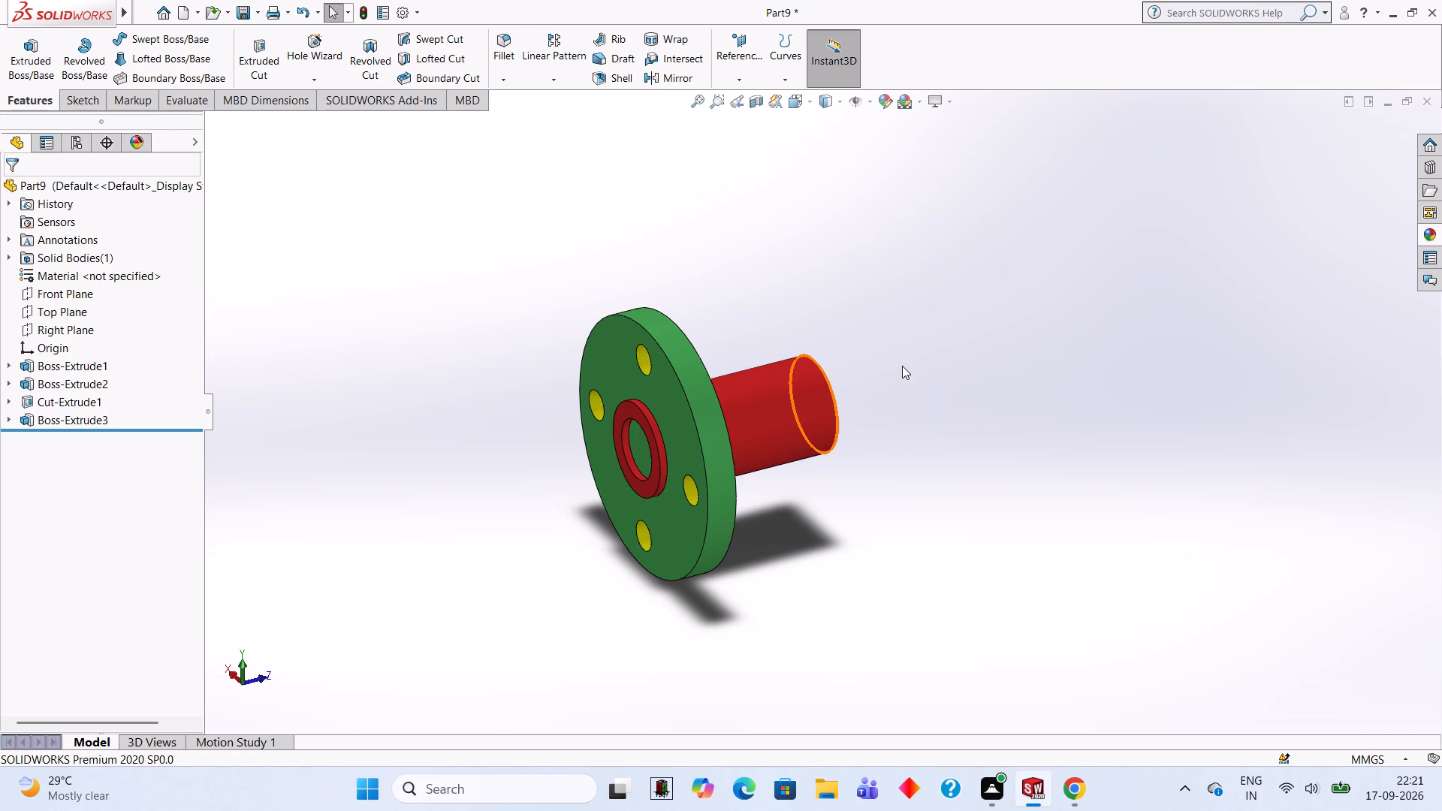
Examine the coloured flanged hub from the side, the hub's open end and the ring face to review its shape and appearances.
scroll(925, 444, down, 1)
middle_drag(925, 444, 922, 396)
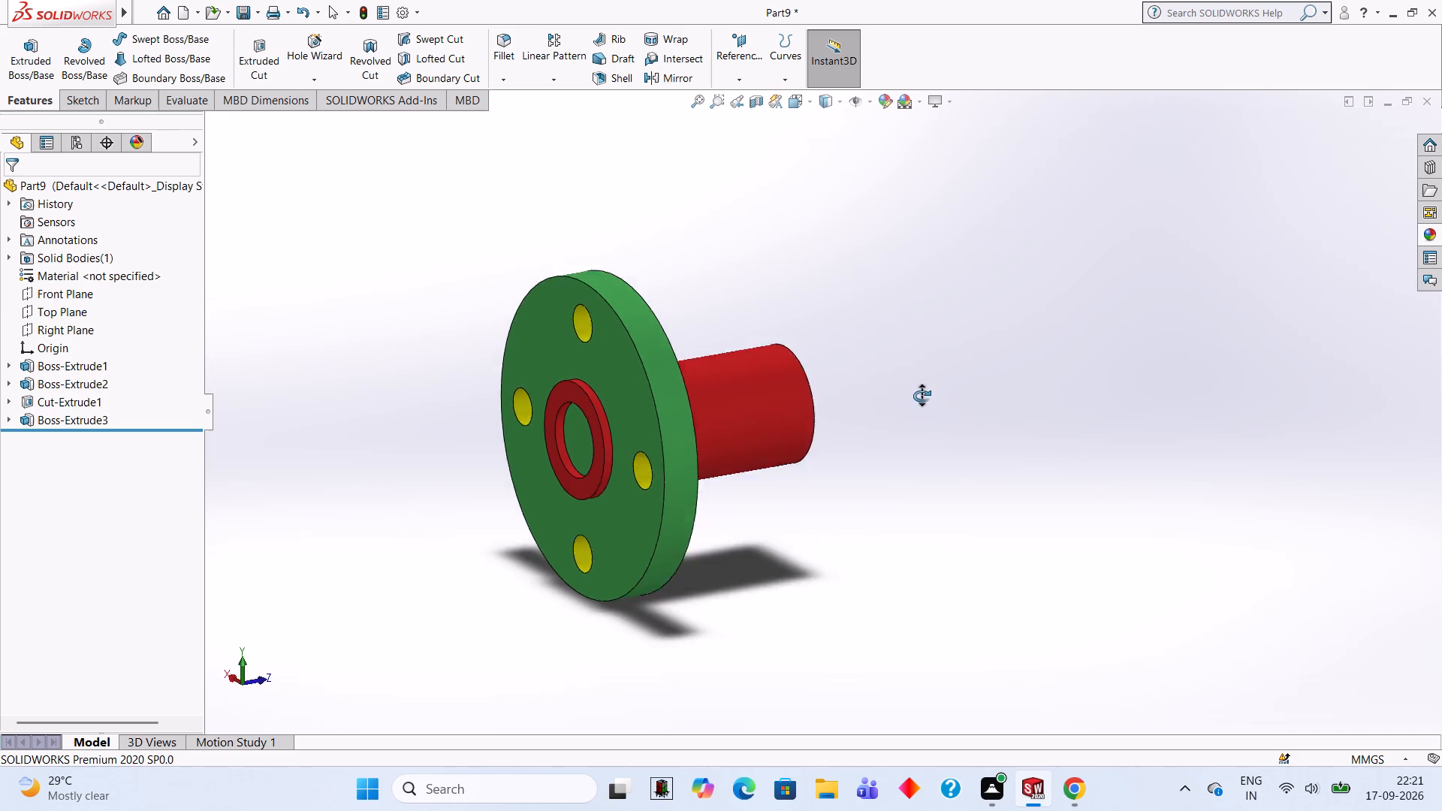
middle_drag(922, 396, 514, 489)
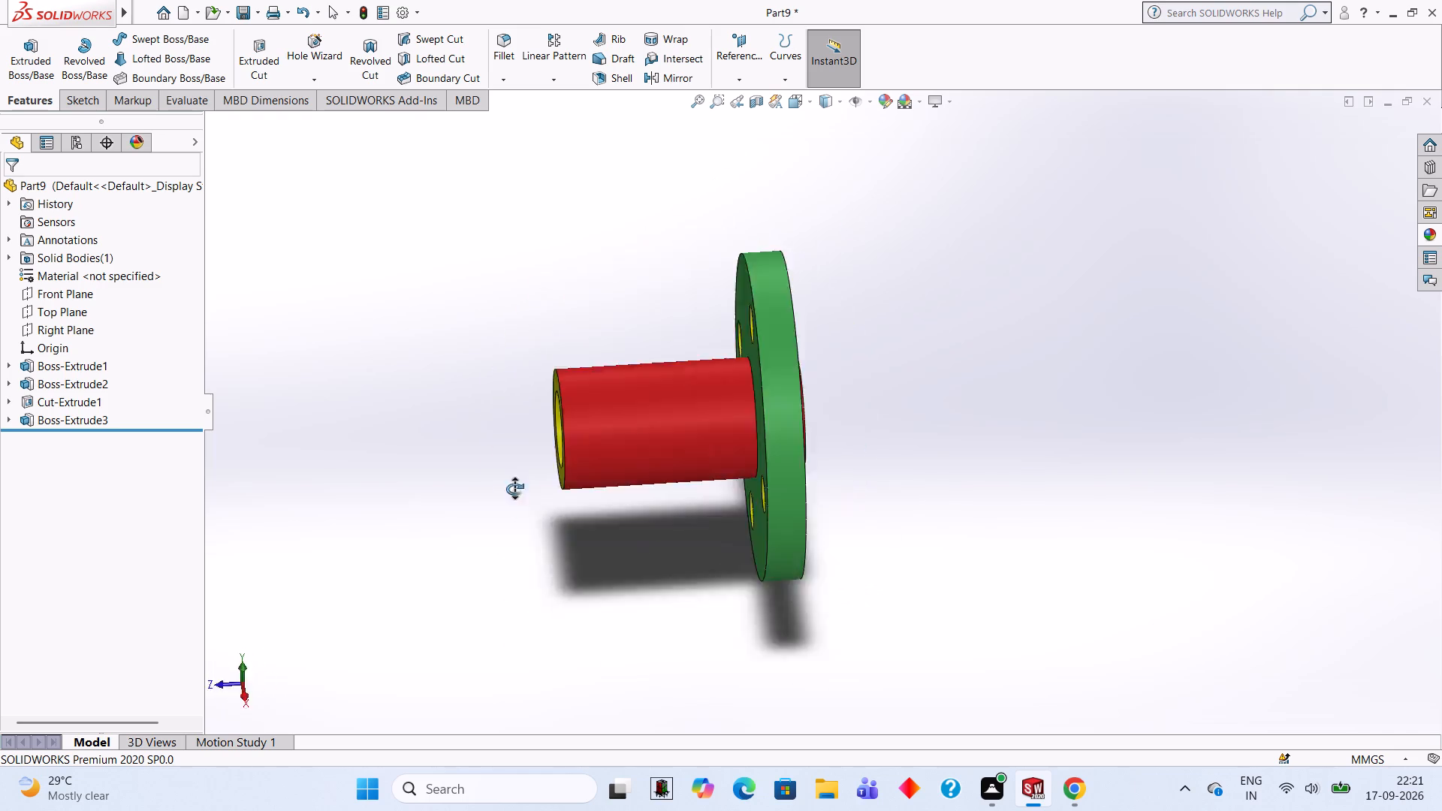
middle_drag(514, 489, 614, 360)
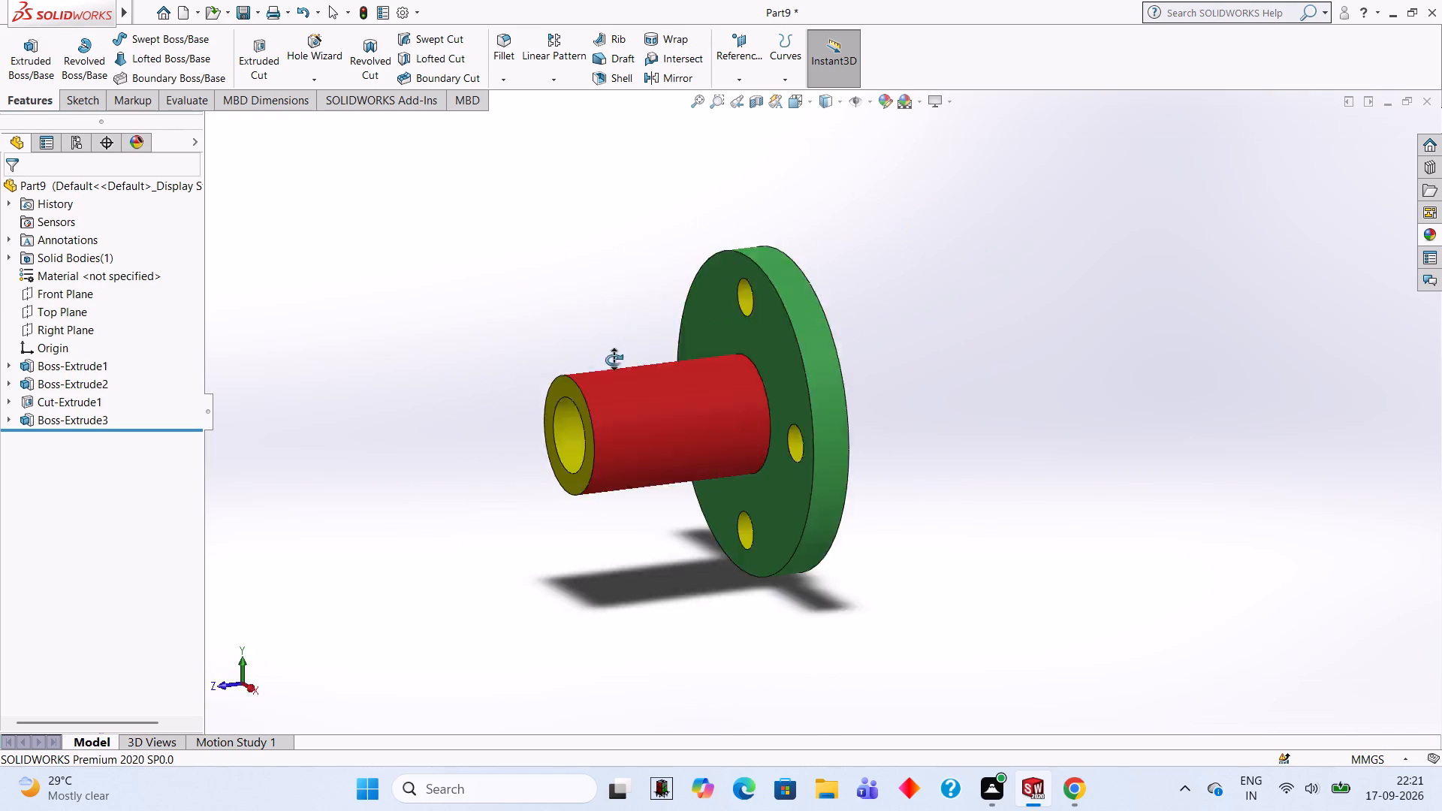
middle_drag(614, 360, 707, 188)
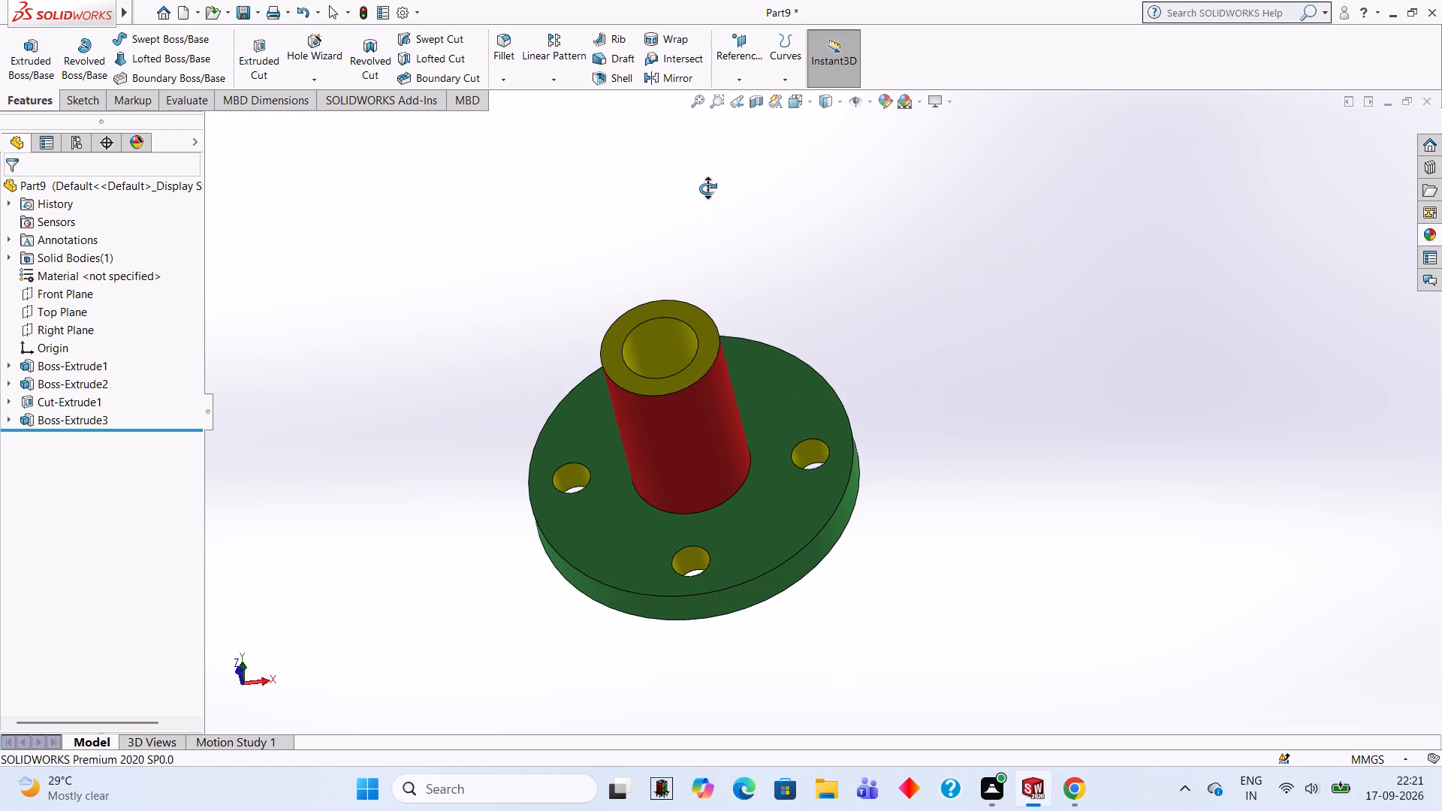
middle_drag(707, 188, 645, 511)
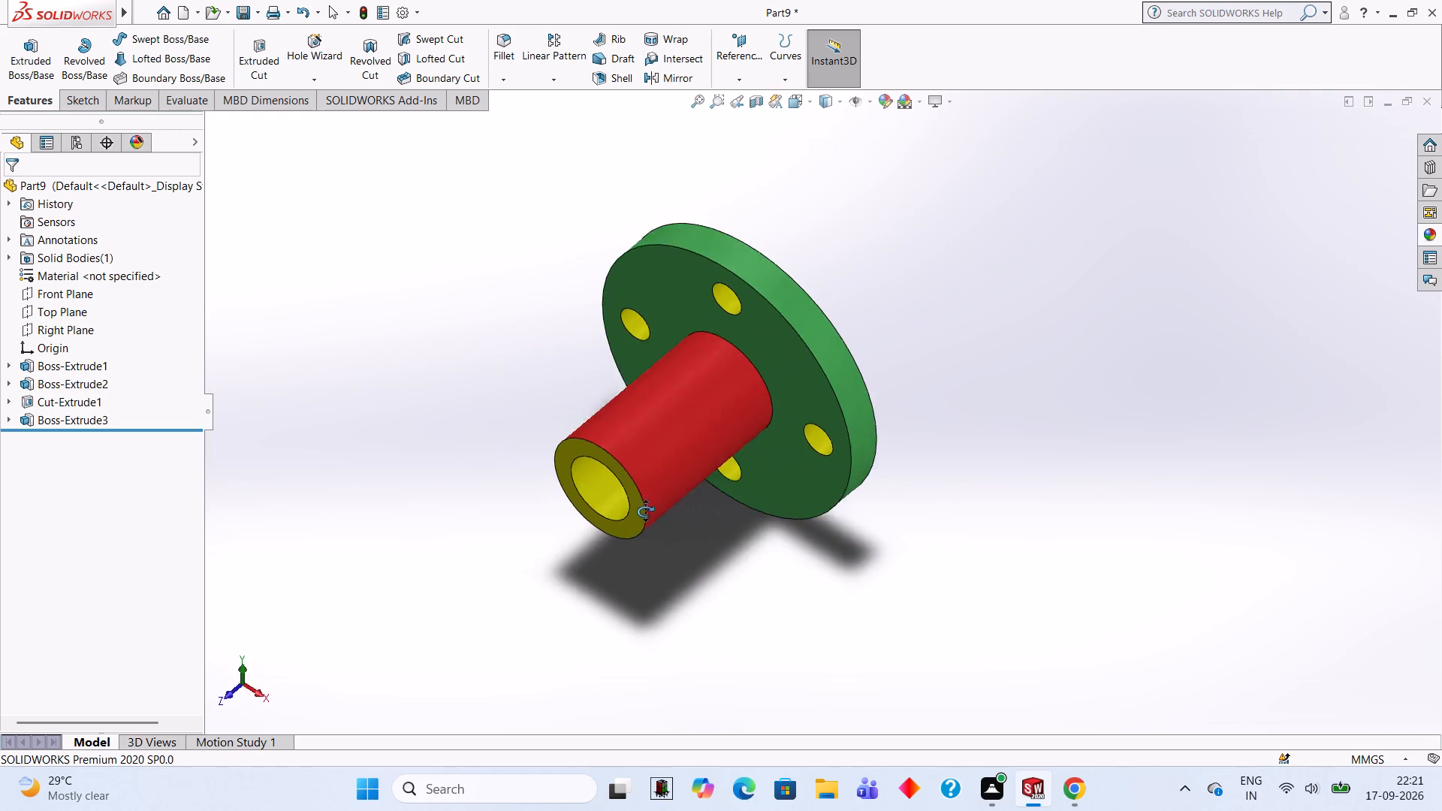
middle_drag(645, 511, 864, 477)
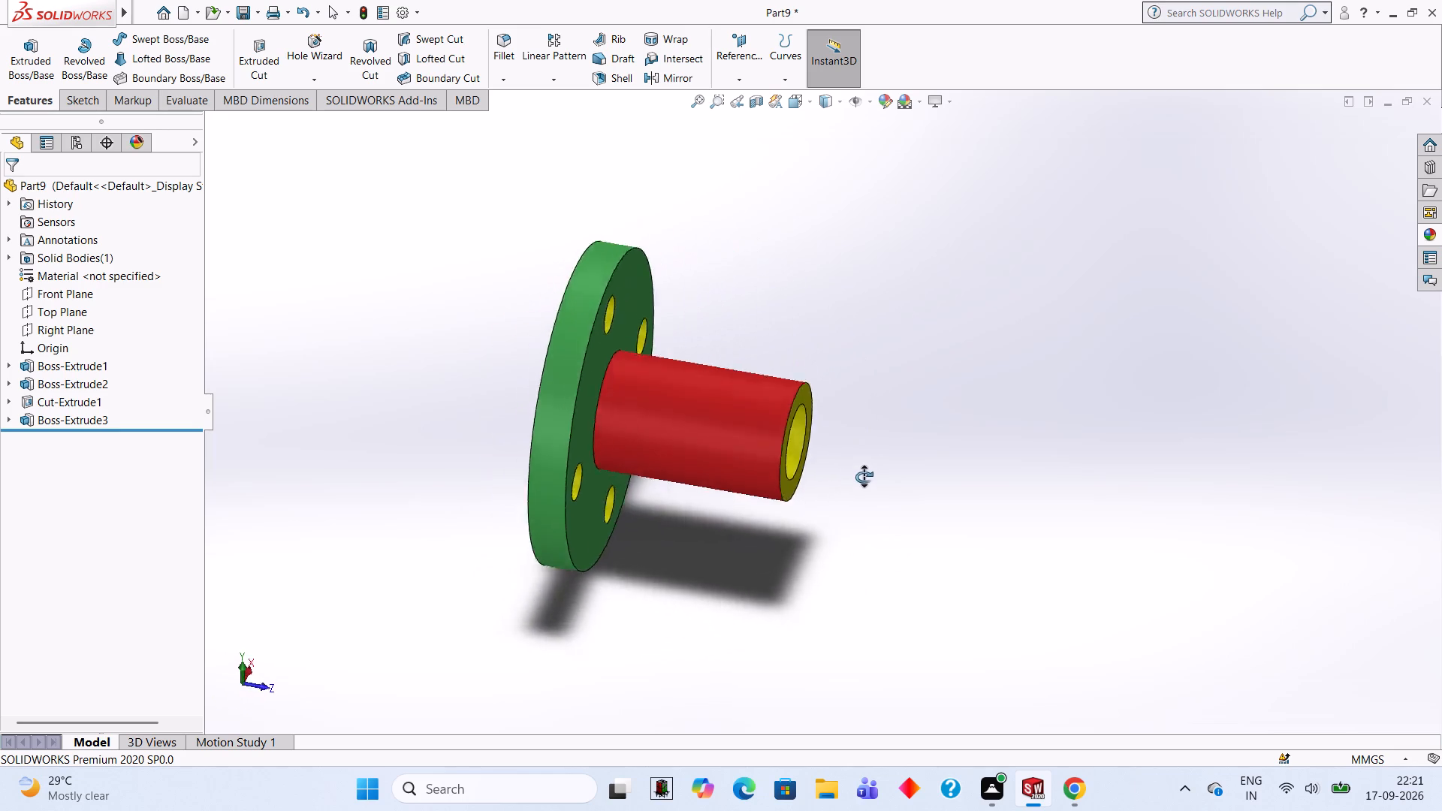
middle_drag(864, 477, 819, 458)
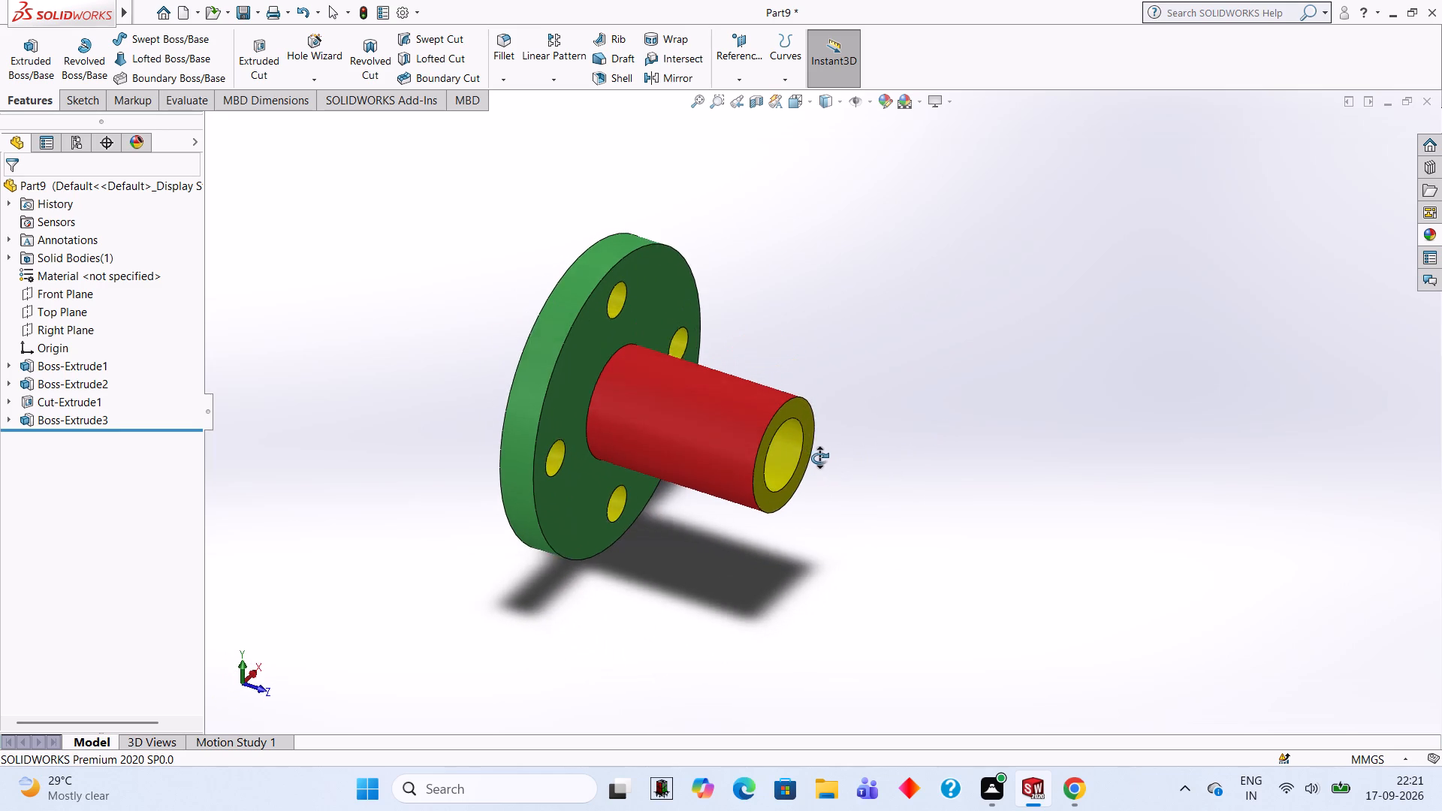
middle_drag(819, 458, 928, 430)
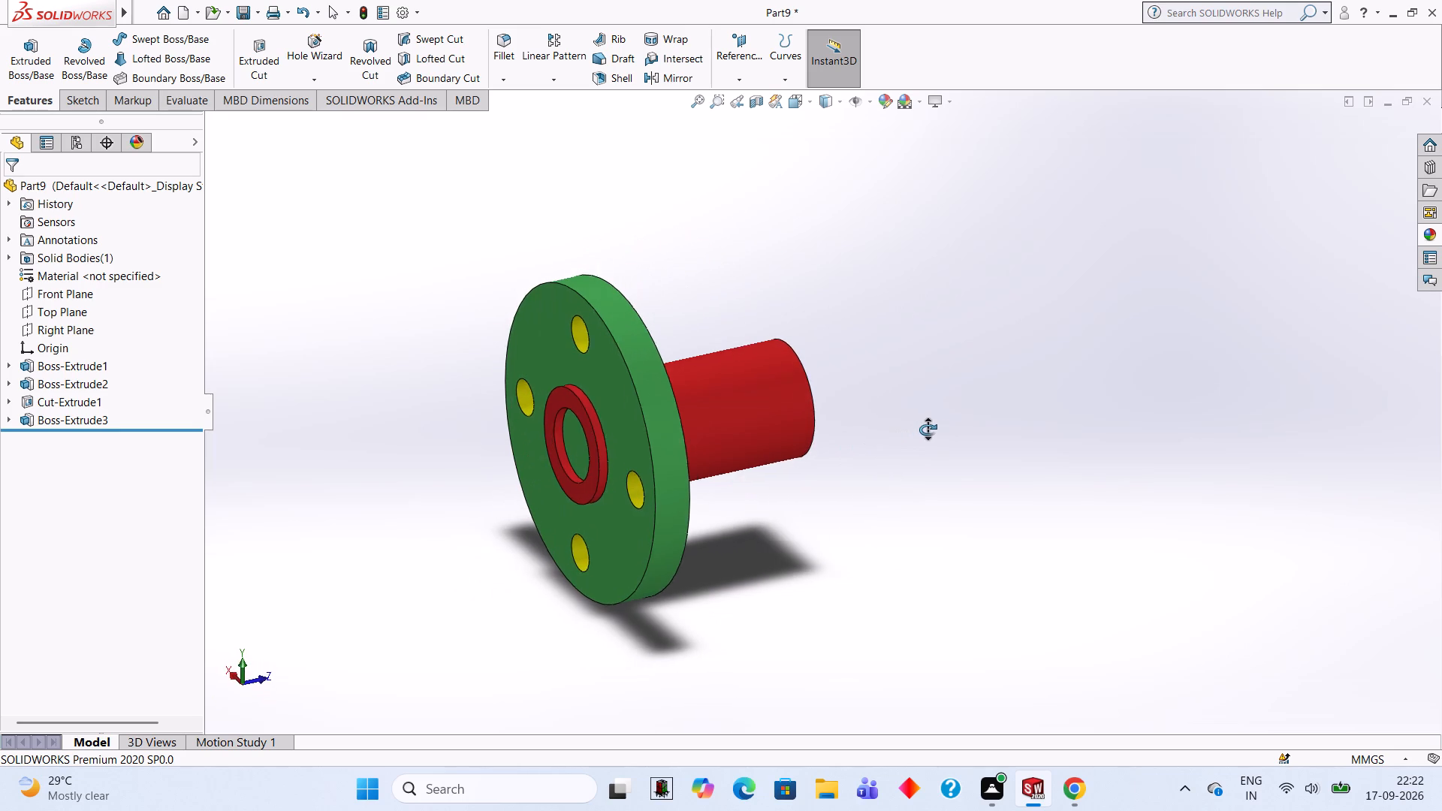
middle_drag(928, 430, 934, 430)
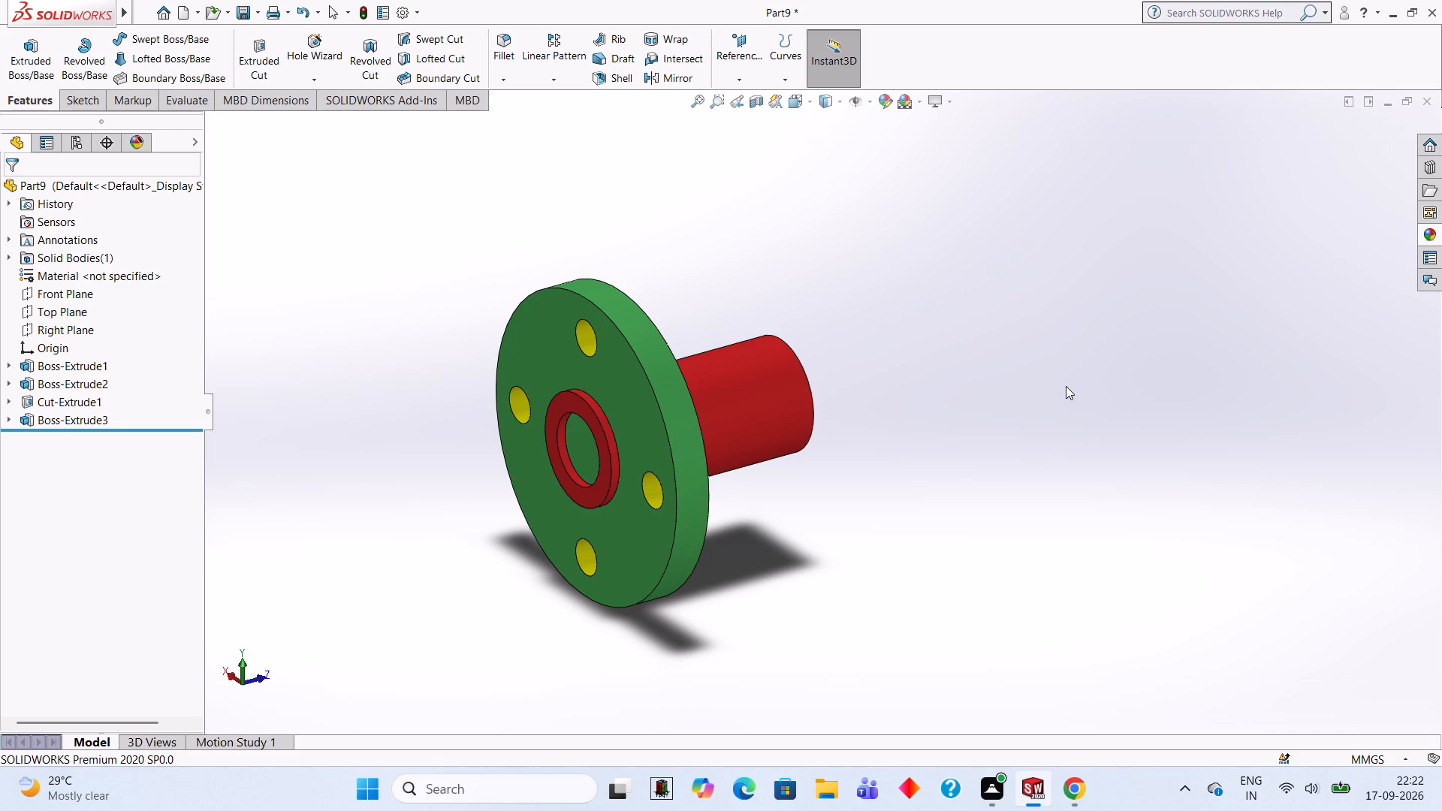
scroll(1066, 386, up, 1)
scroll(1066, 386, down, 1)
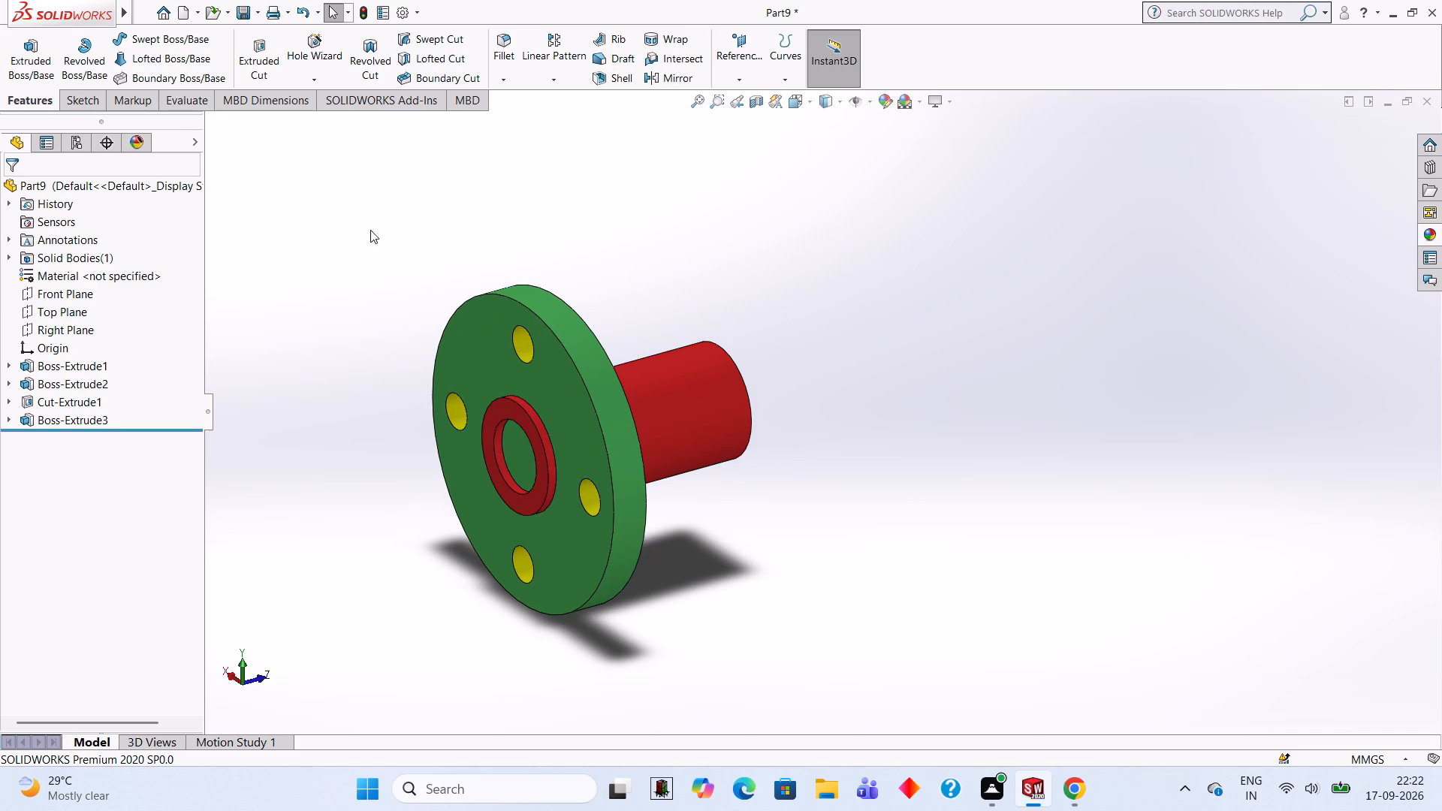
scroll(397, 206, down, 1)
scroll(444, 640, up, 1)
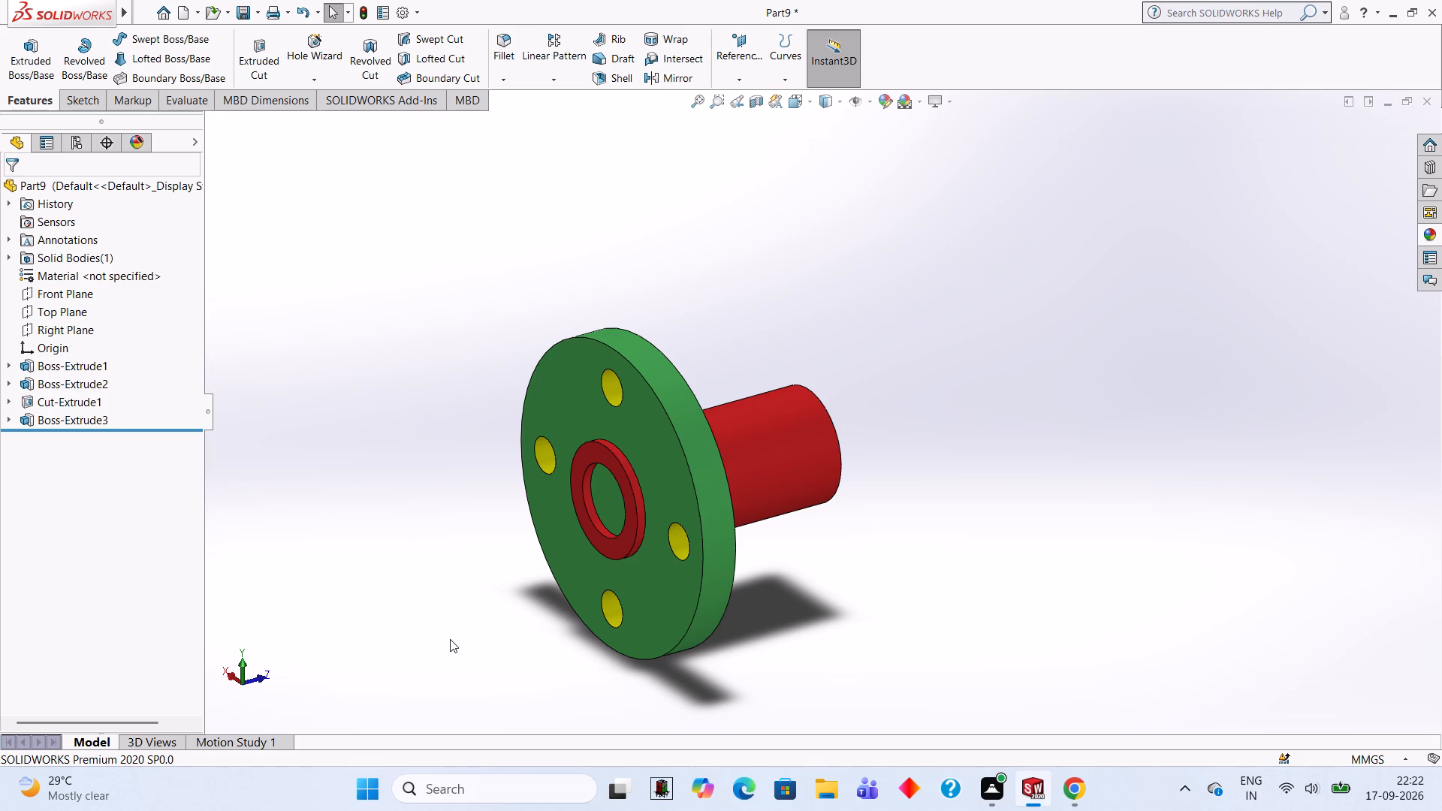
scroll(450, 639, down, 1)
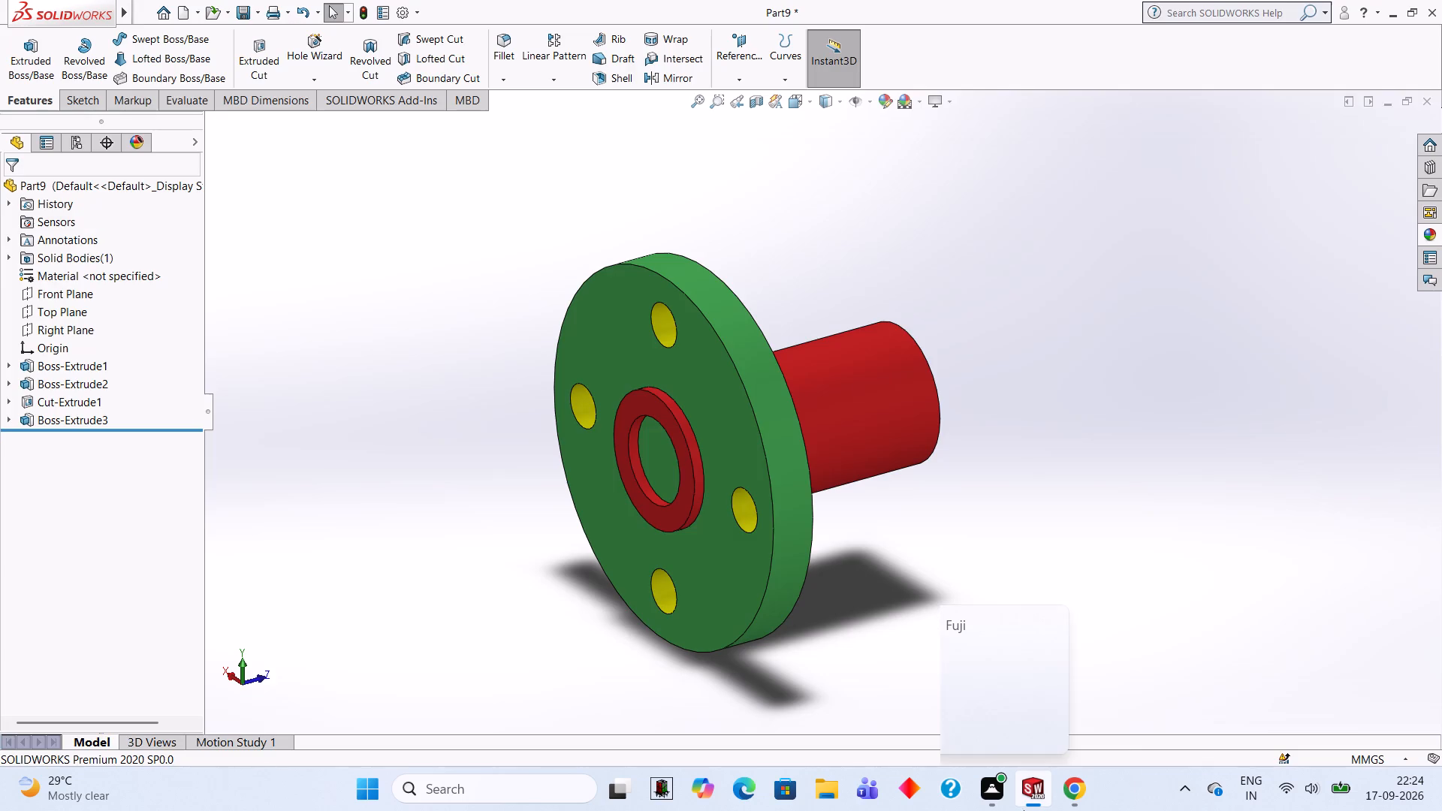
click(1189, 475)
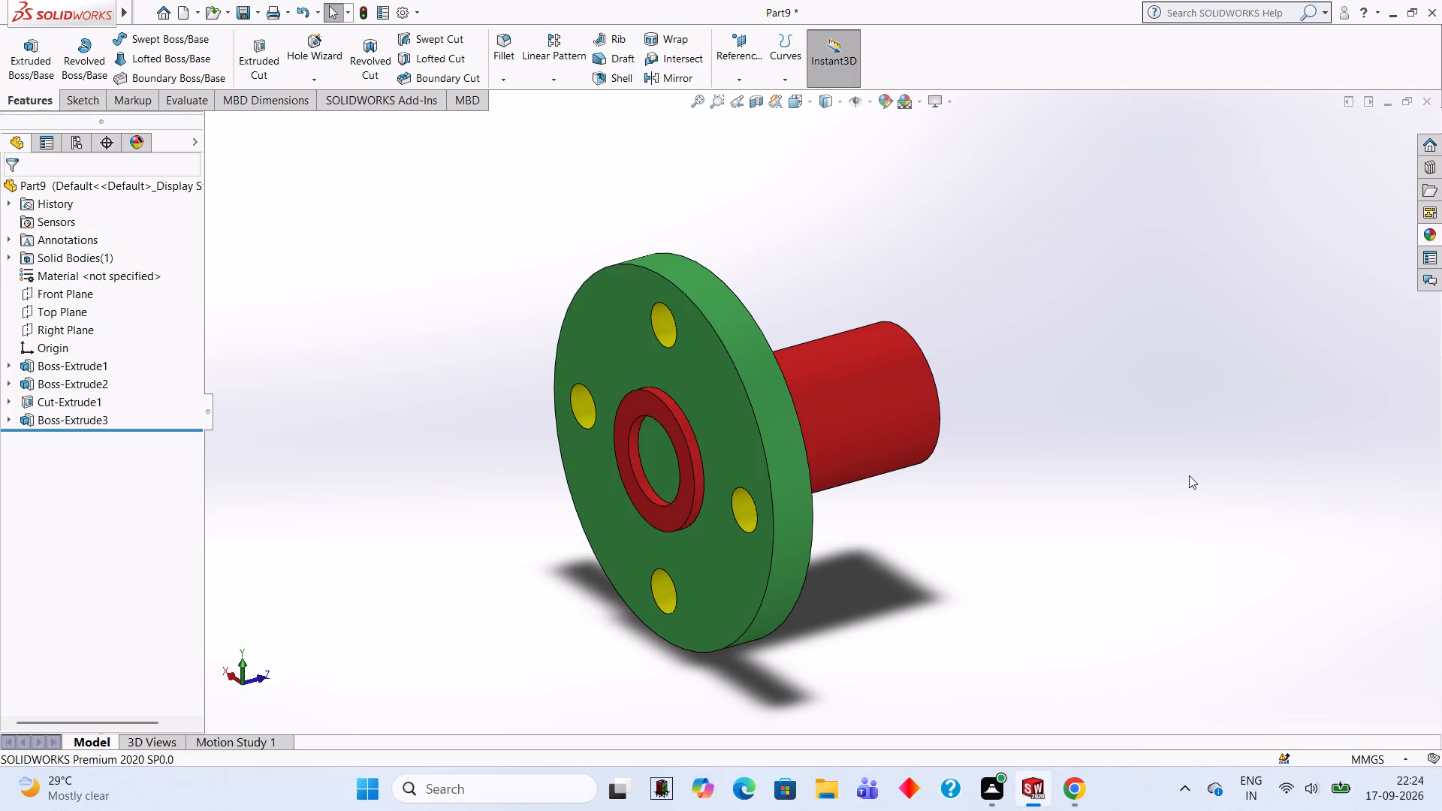
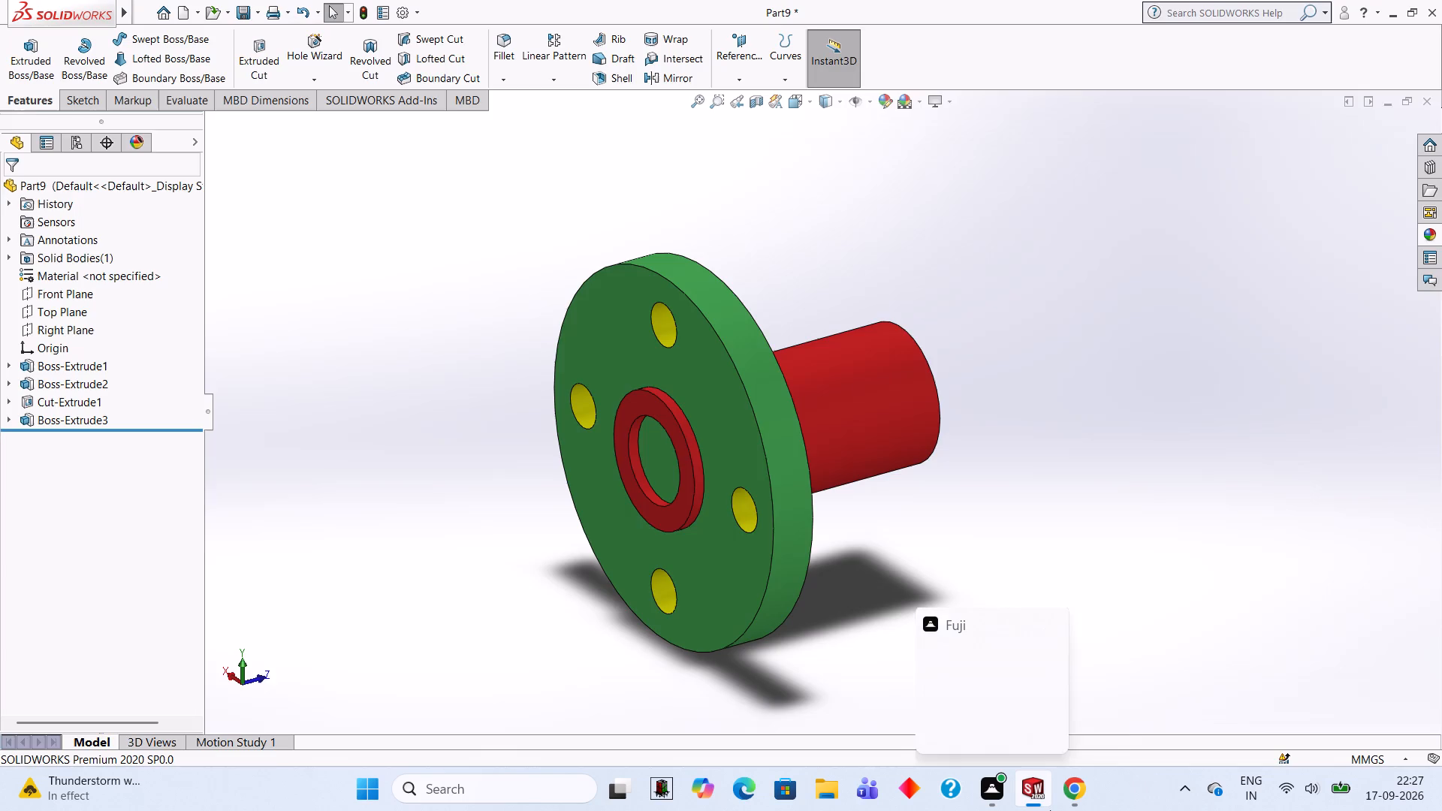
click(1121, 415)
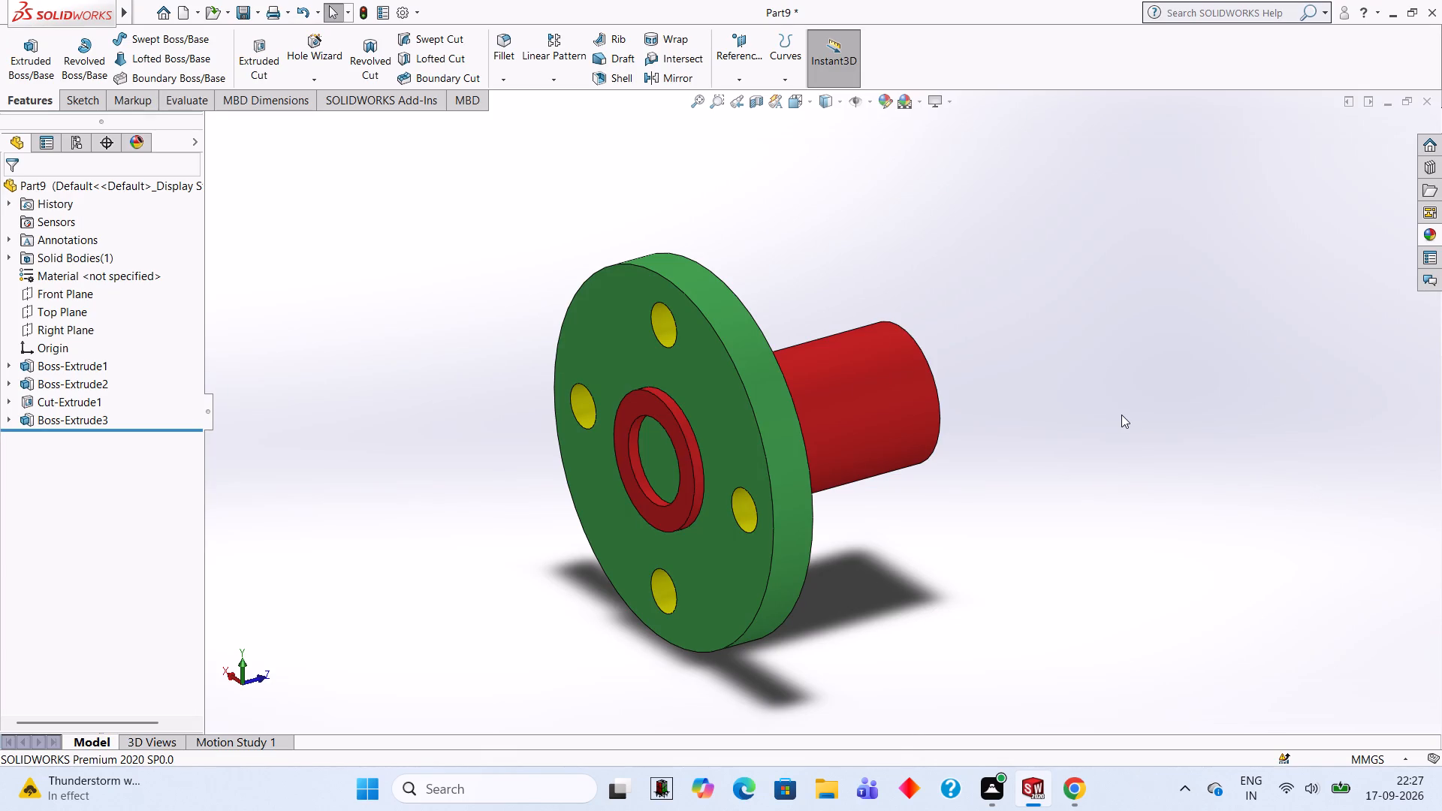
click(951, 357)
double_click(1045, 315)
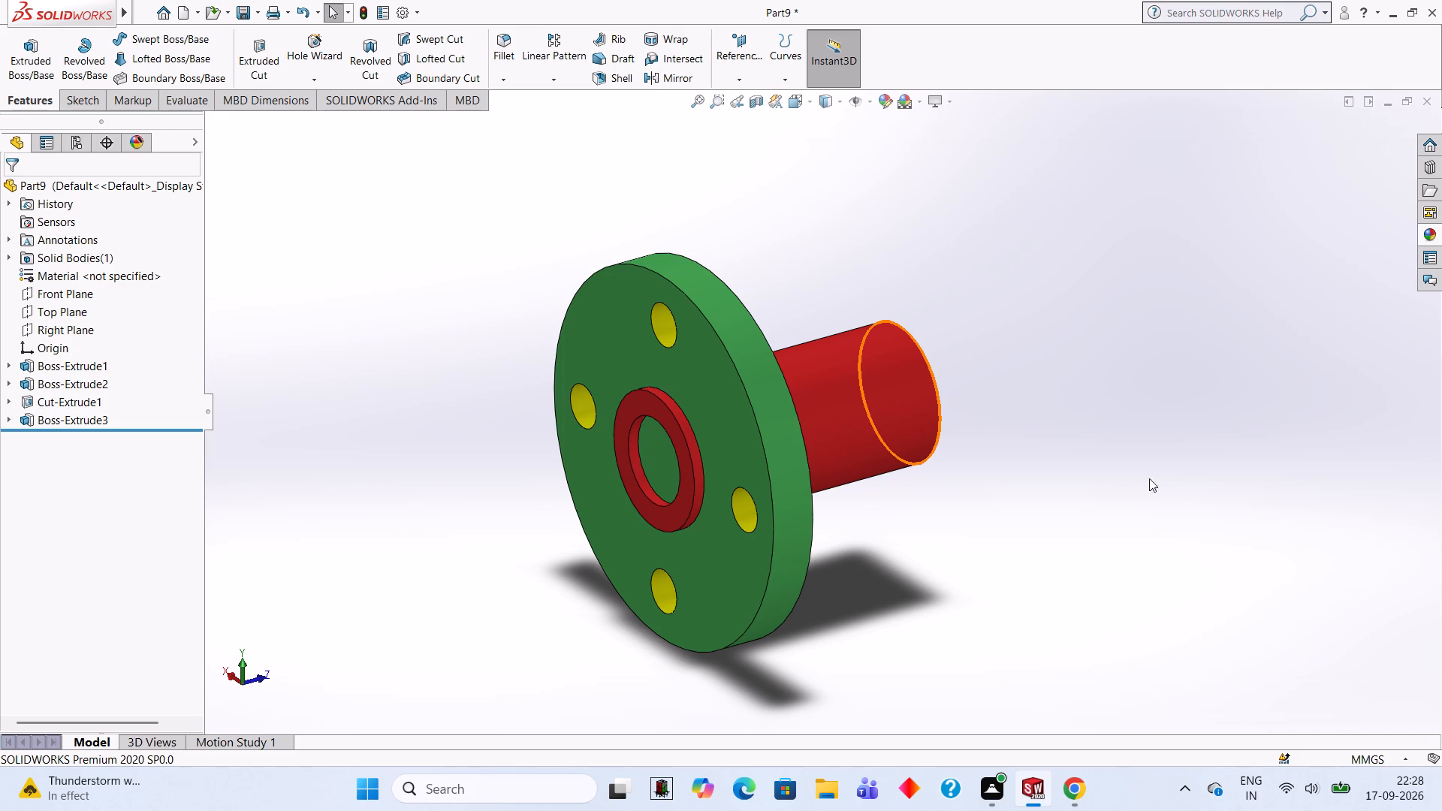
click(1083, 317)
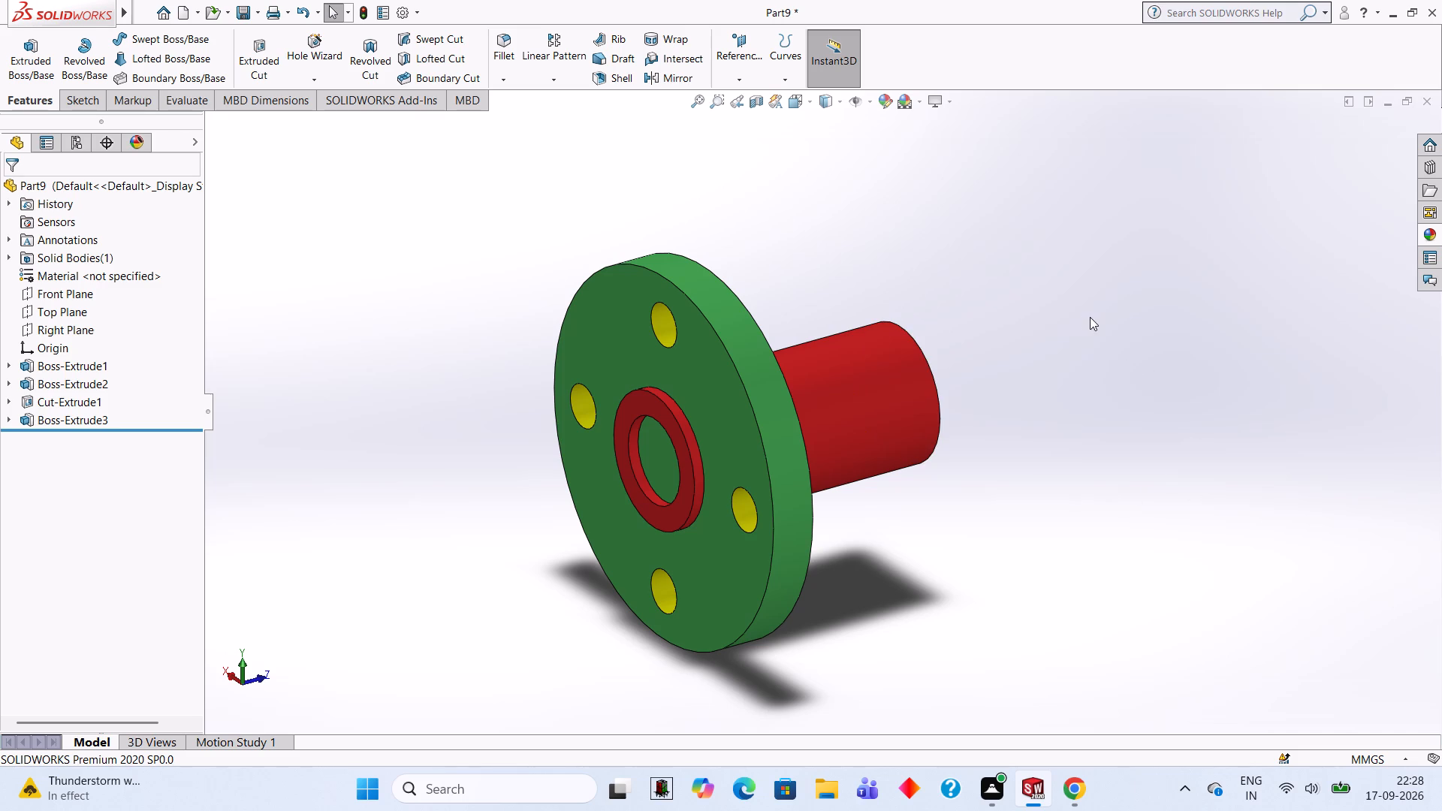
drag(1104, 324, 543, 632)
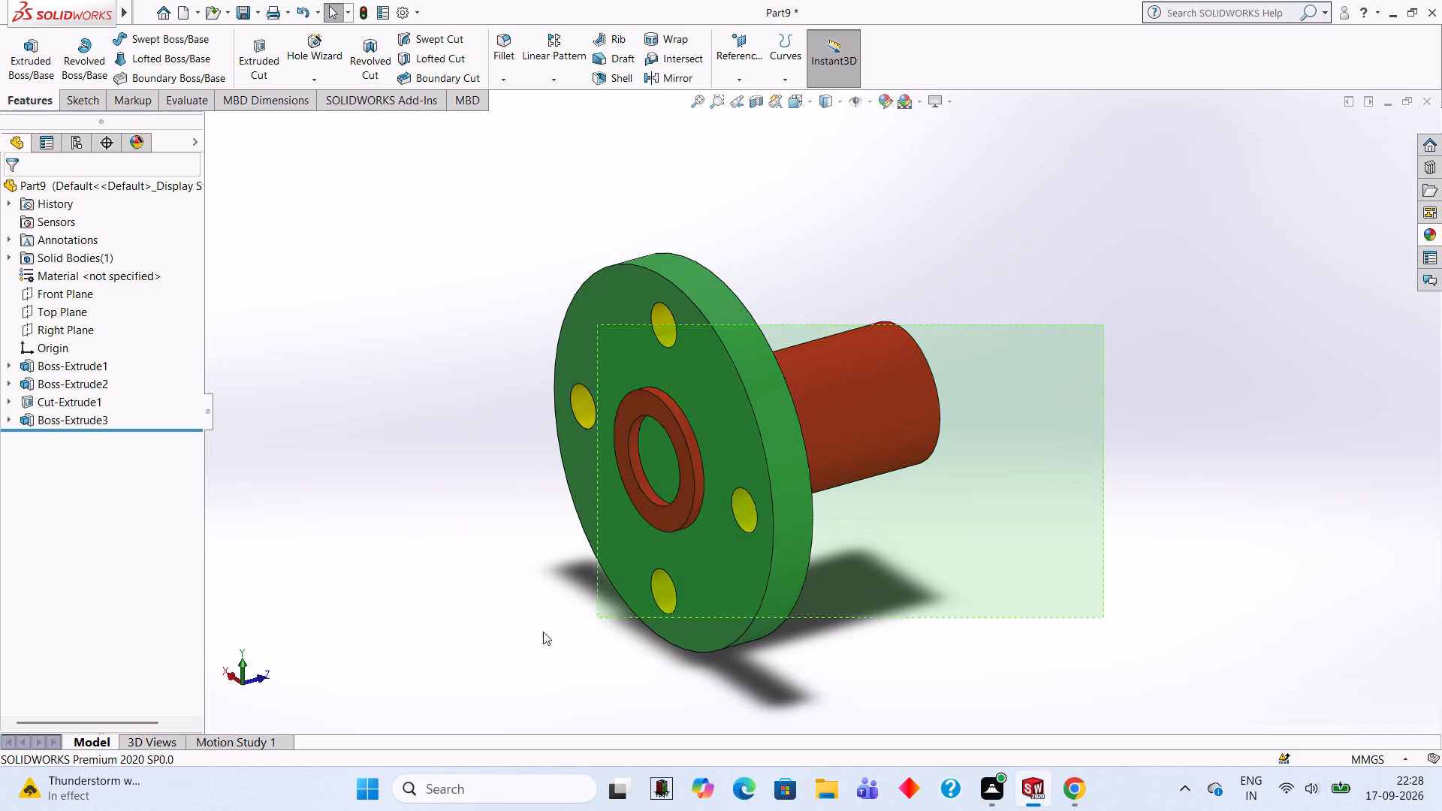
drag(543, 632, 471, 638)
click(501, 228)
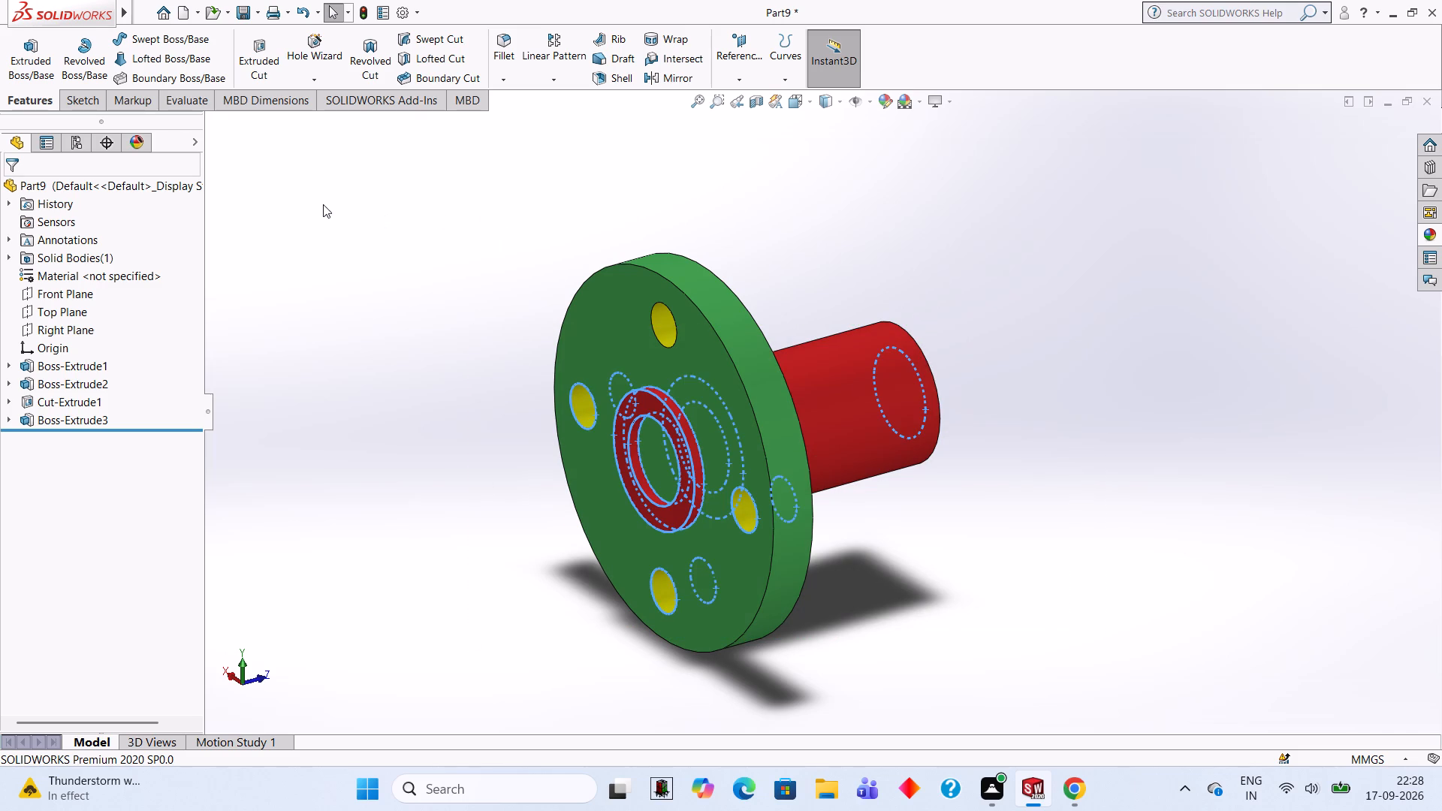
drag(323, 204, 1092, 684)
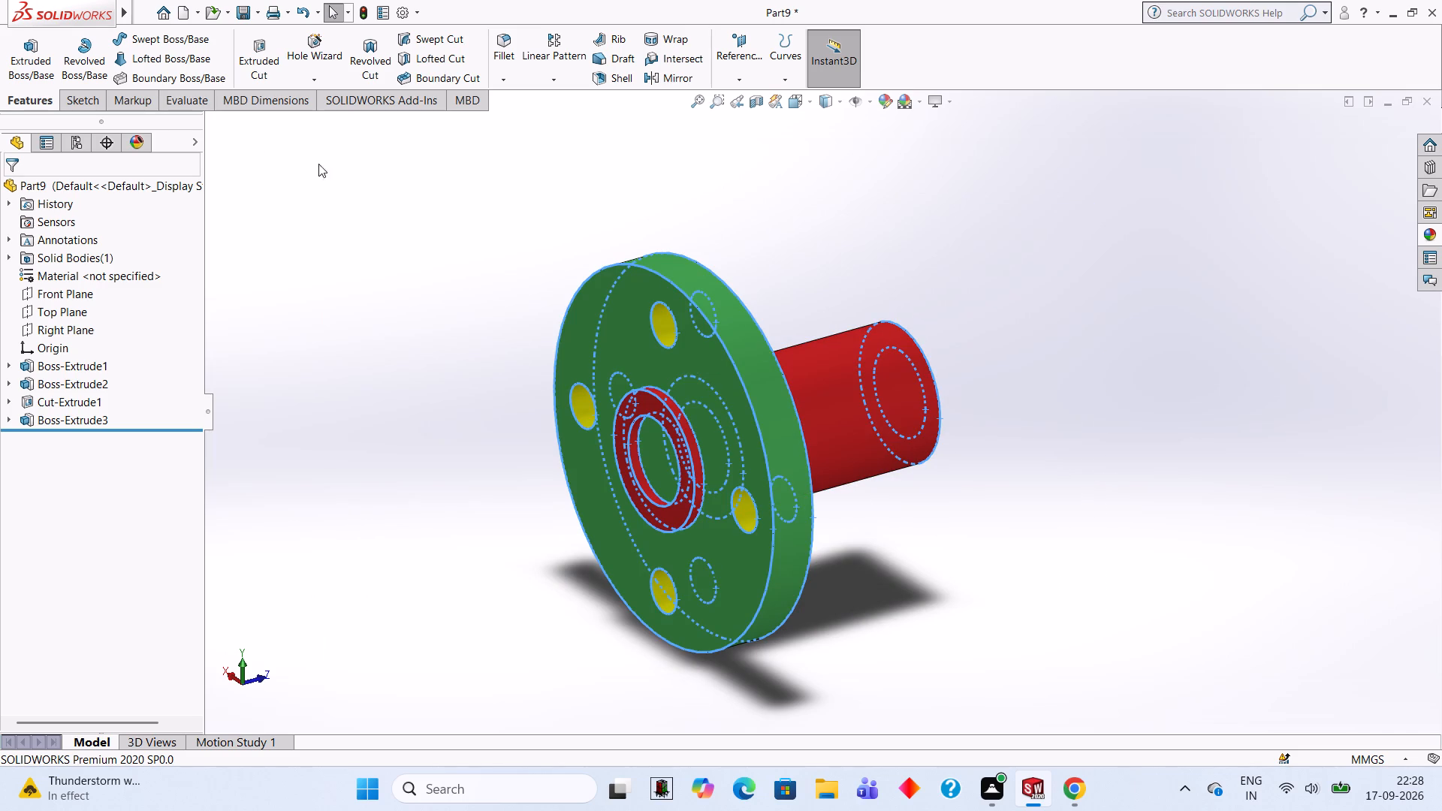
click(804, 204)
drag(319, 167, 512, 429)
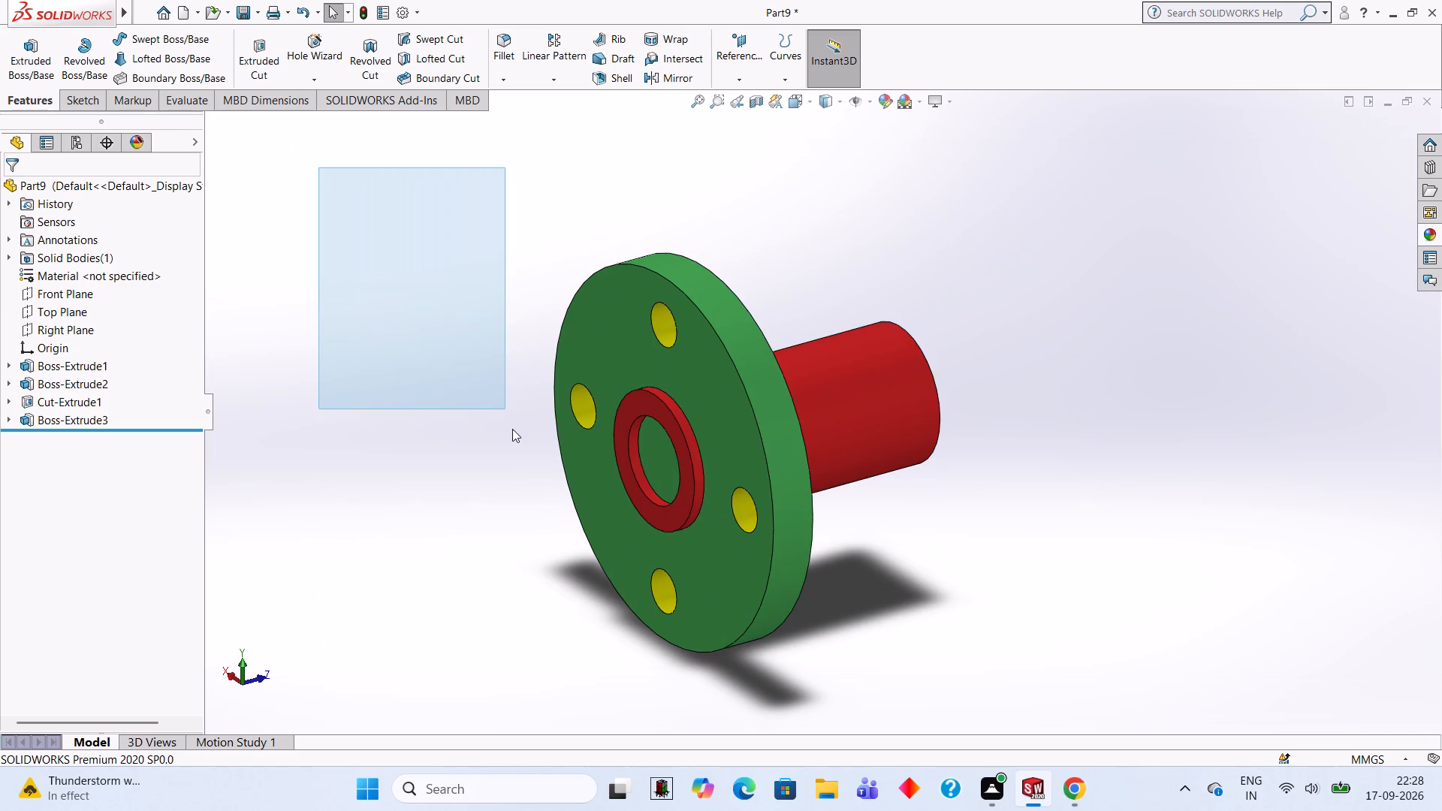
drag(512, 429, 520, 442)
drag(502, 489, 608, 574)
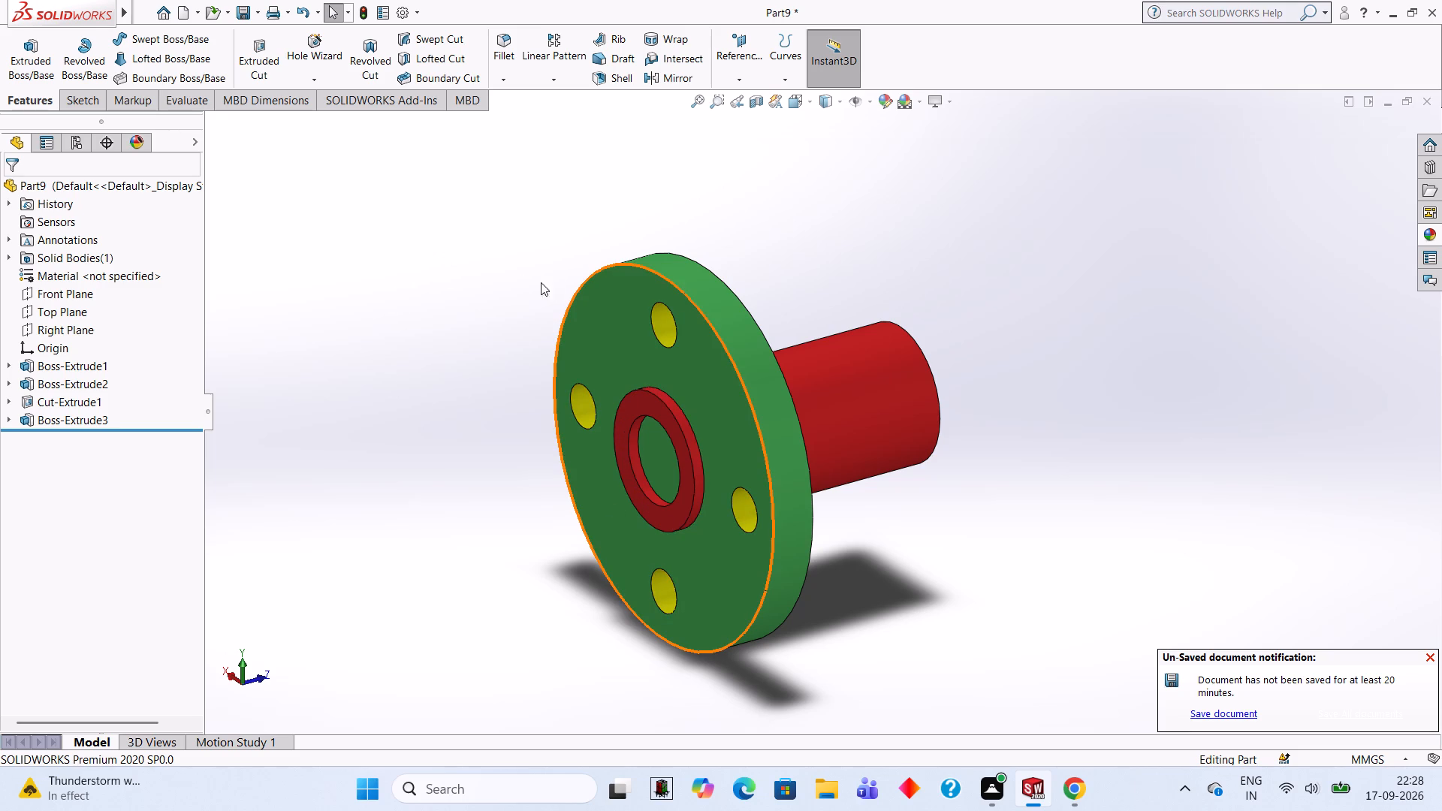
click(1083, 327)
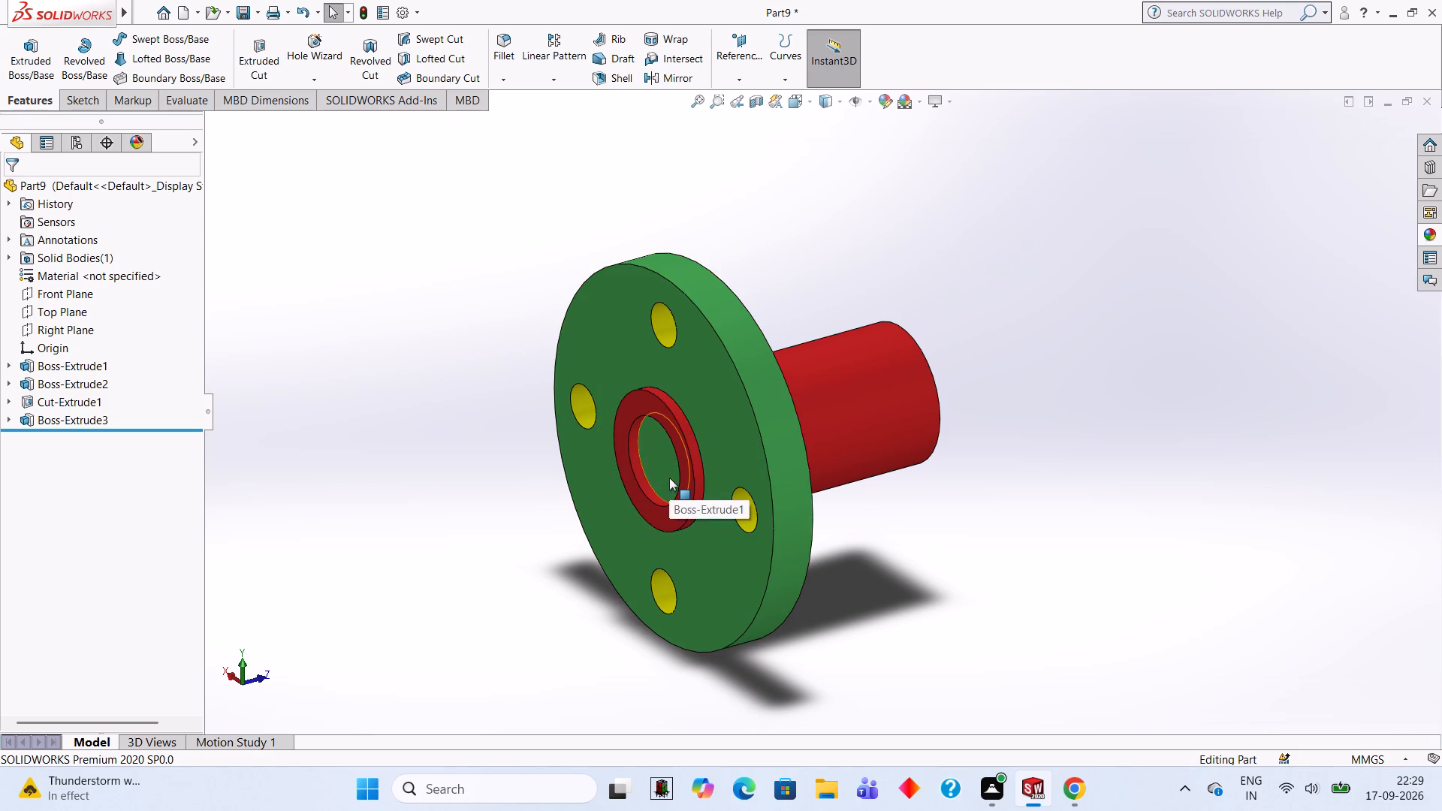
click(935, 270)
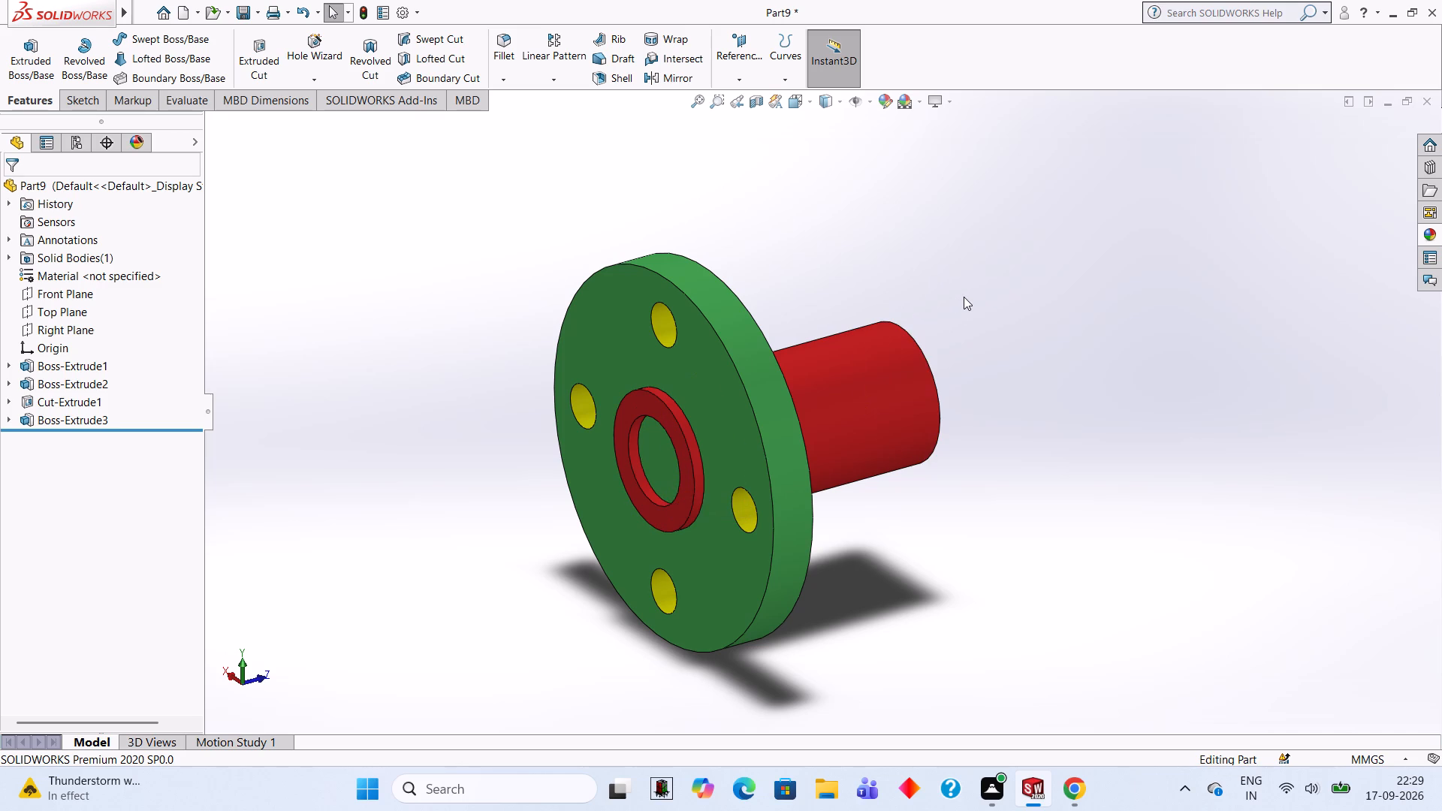
Examine the coloured flanged hub from the ring face and the hub's open end to review its overall shape and colours.
middle_drag(831, 283, 995, 354)
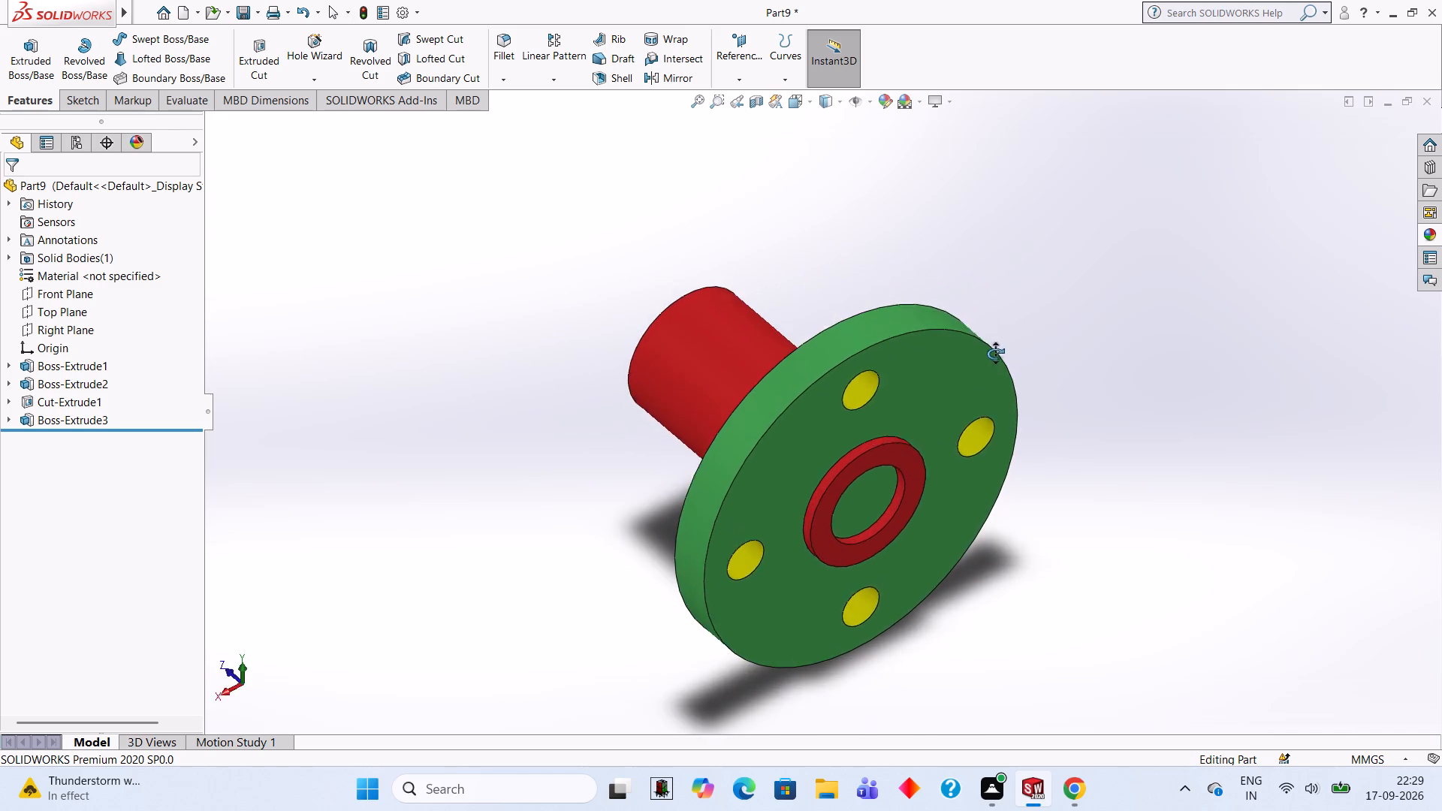
middle_drag(995, 354, 644, 237)
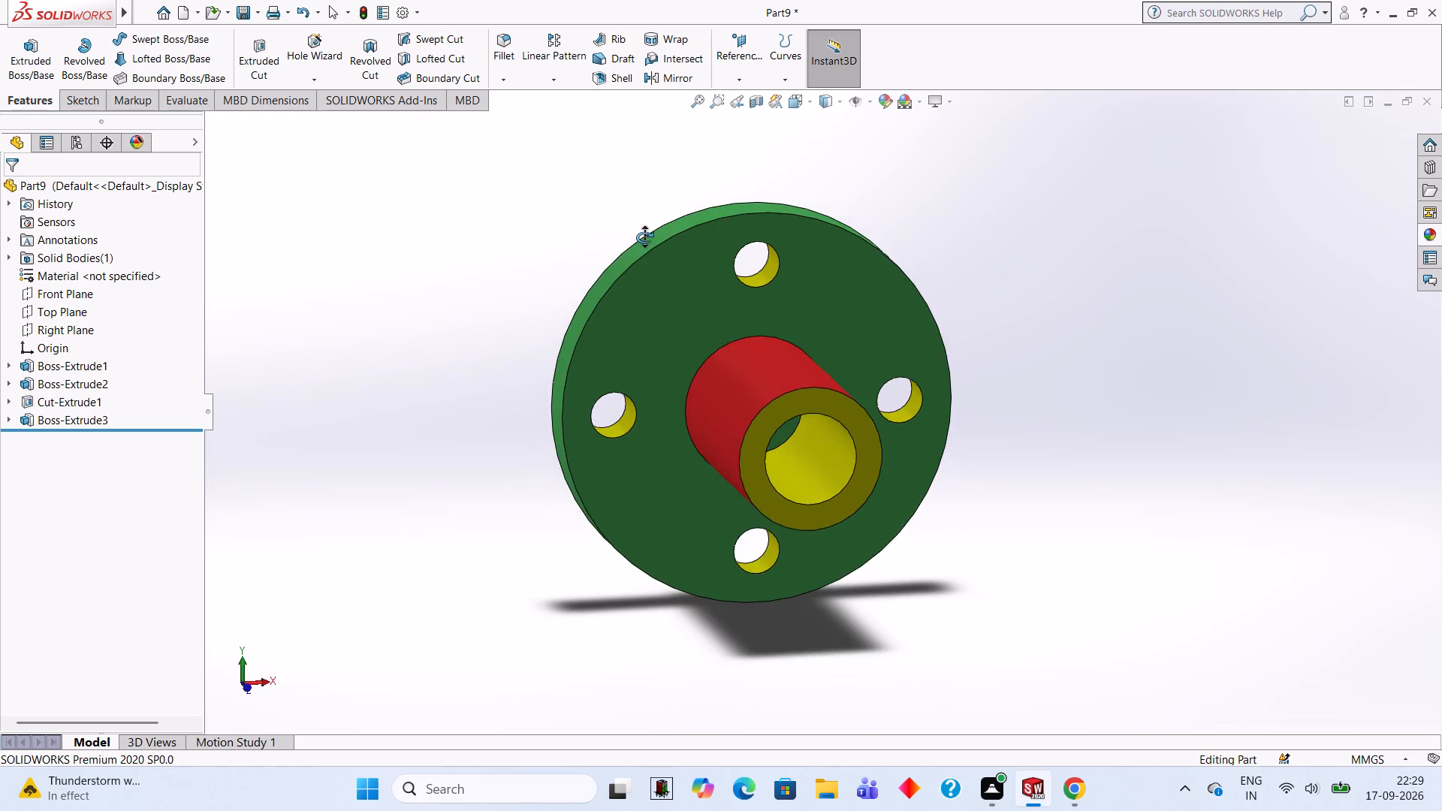
middle_drag(644, 237, 847, 294)
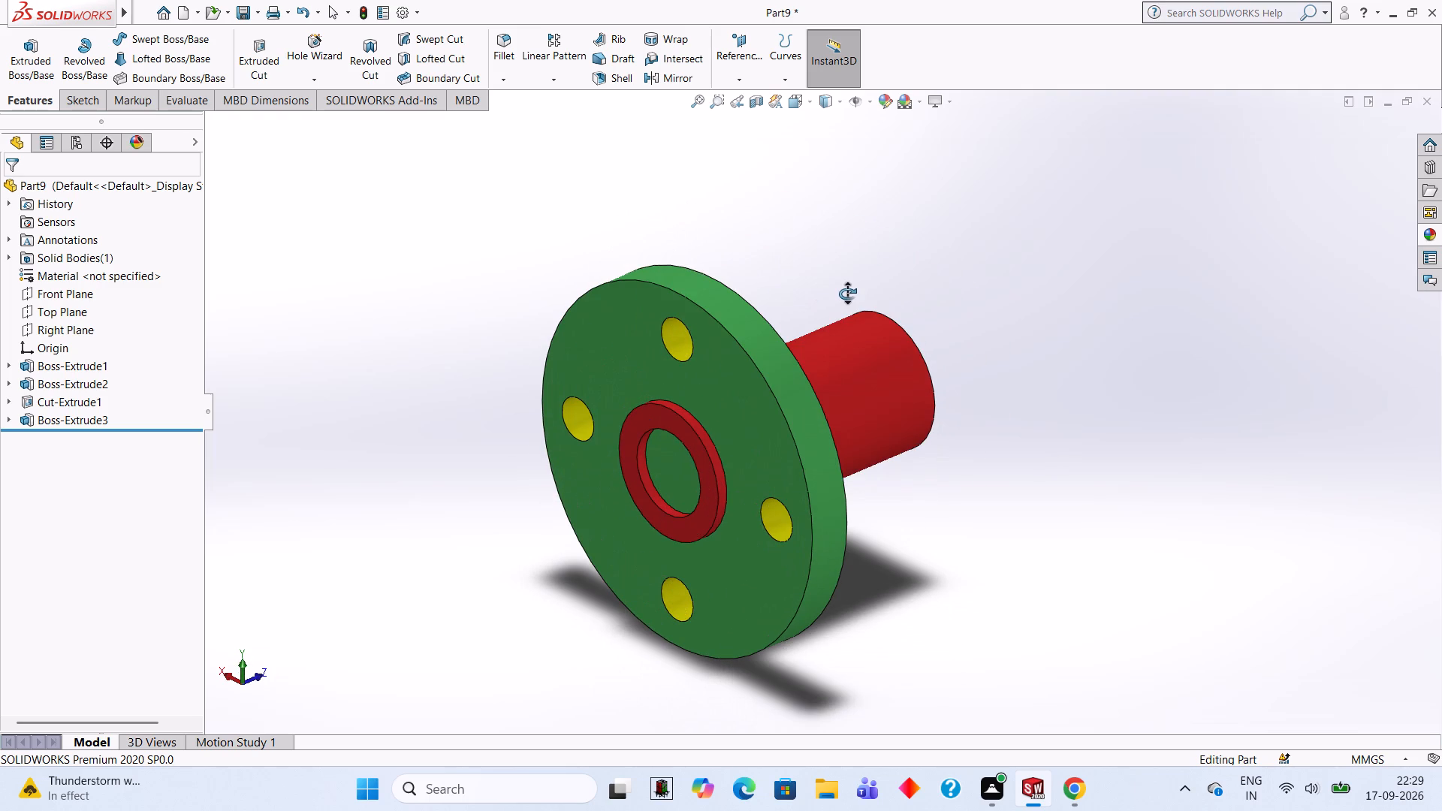
middle_drag(847, 294, 846, 298)
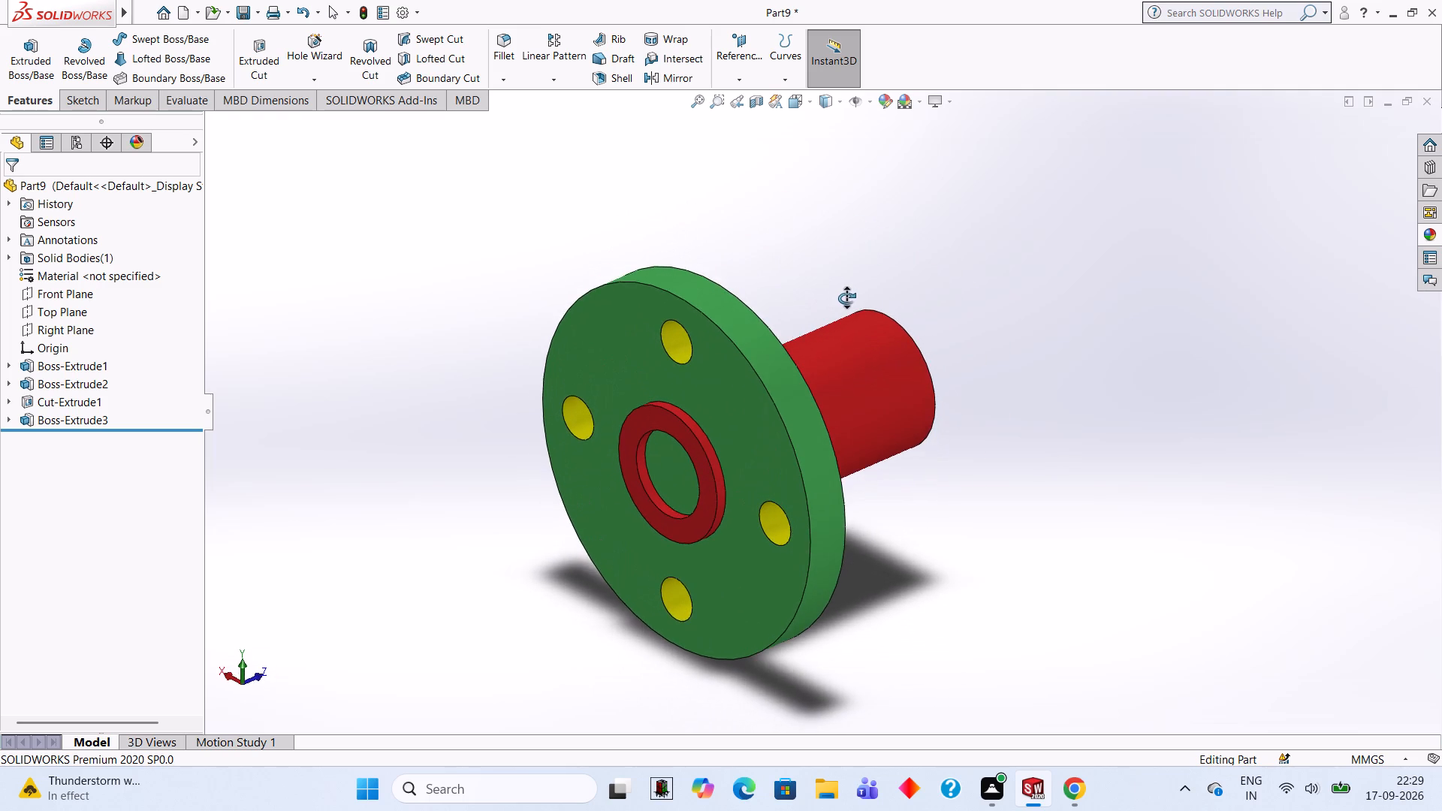
middle_drag(846, 298, 839, 300)
scroll(839, 300, up, 1)
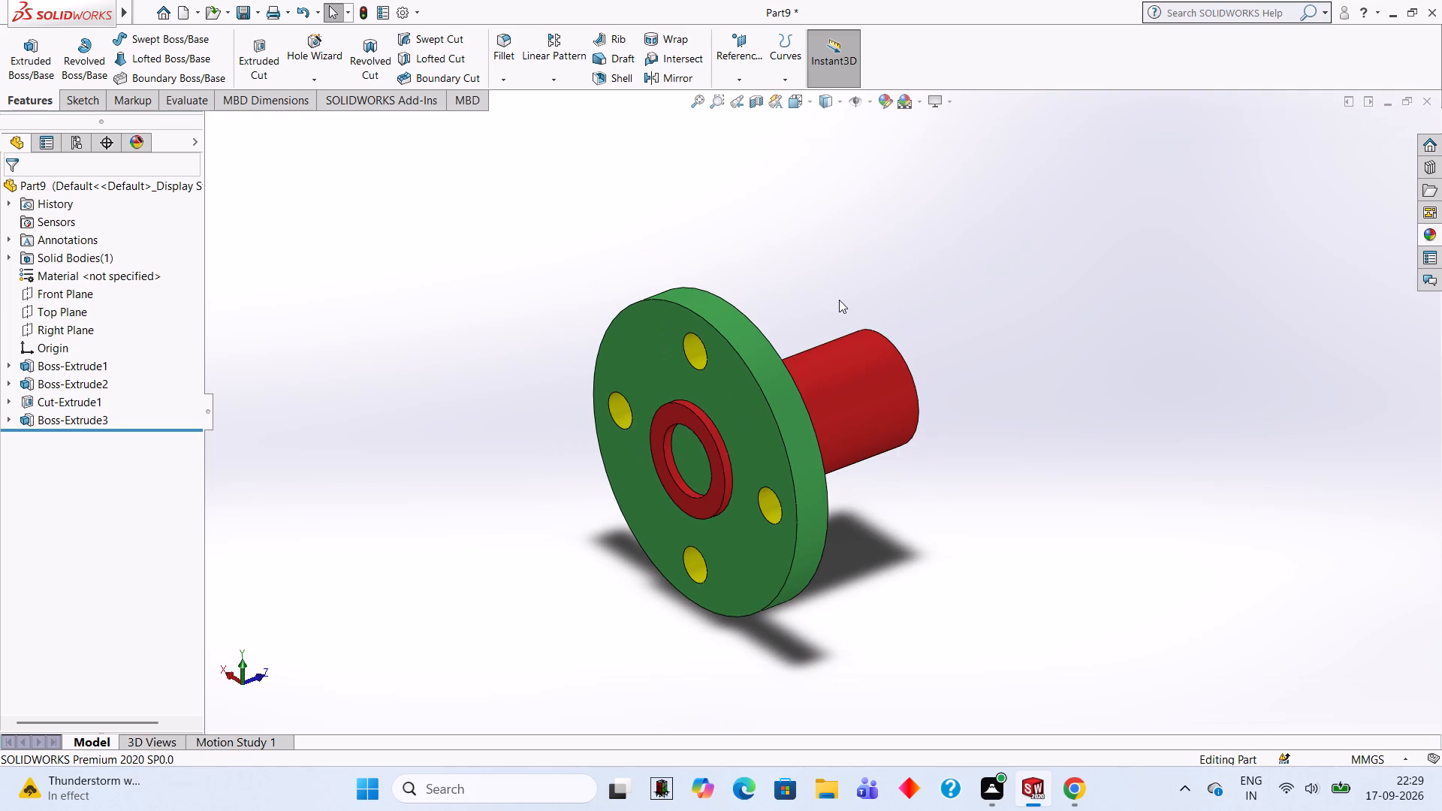
middle_drag(839, 300, 819, 300)
scroll(819, 300, up, 1)
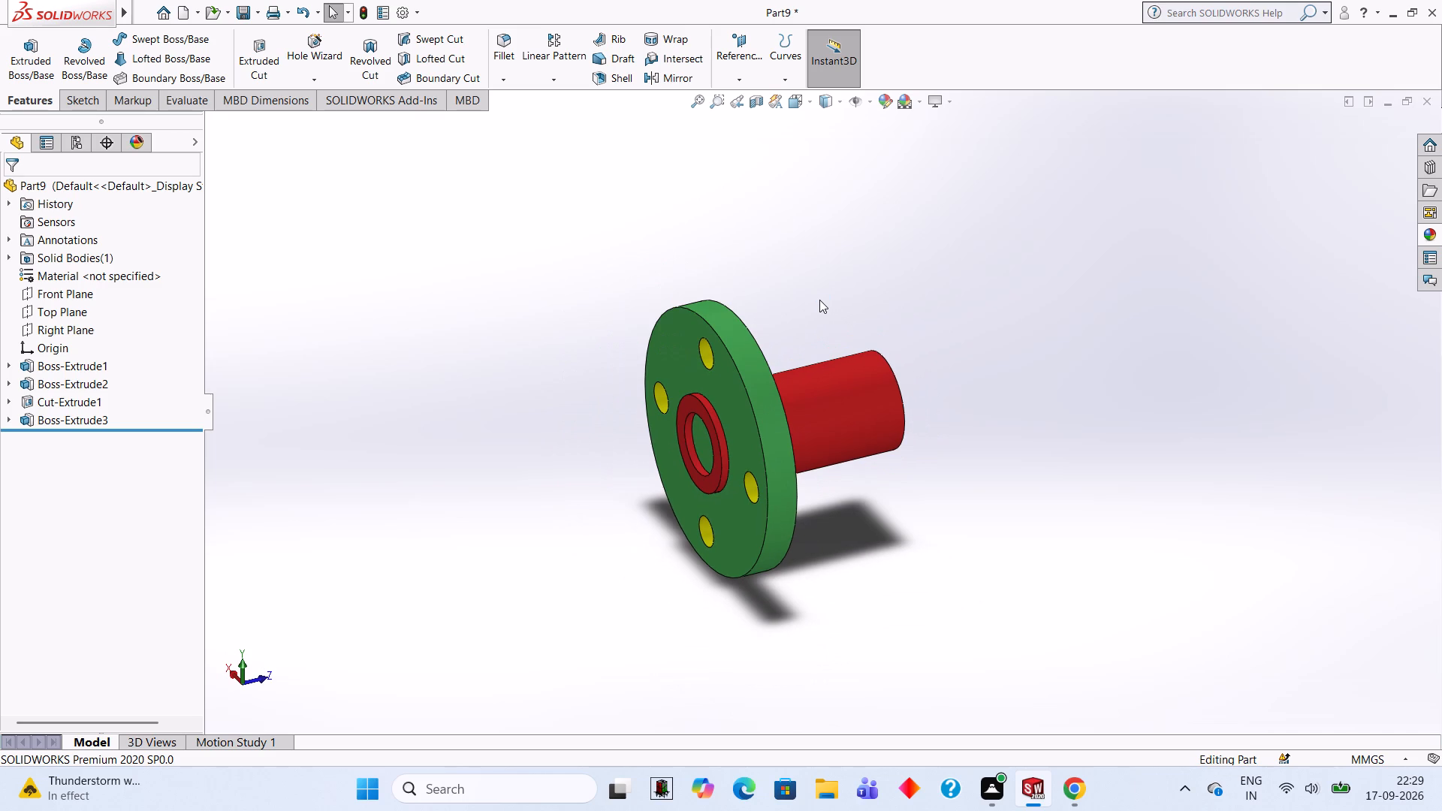
middle_drag(825, 297, 836, 300)
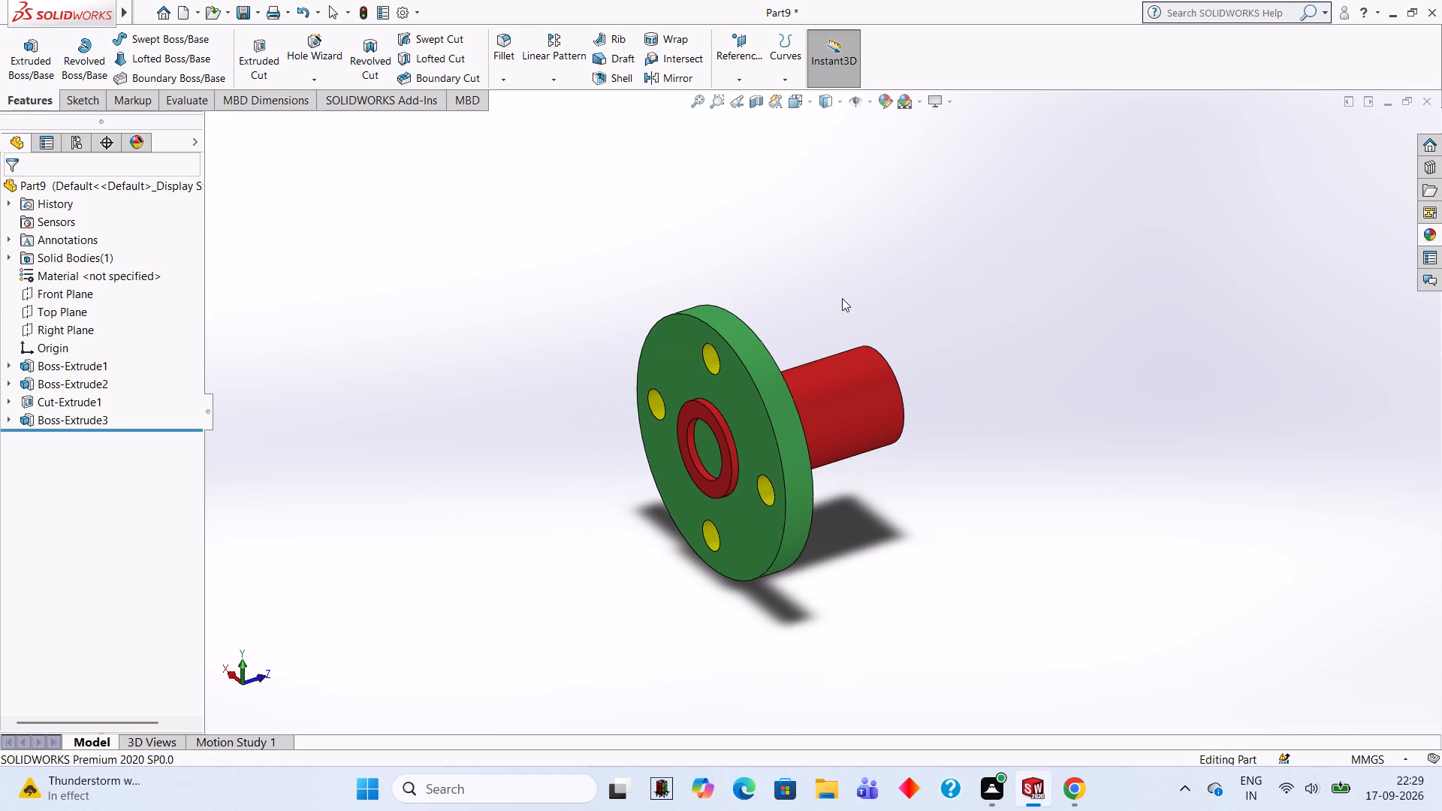
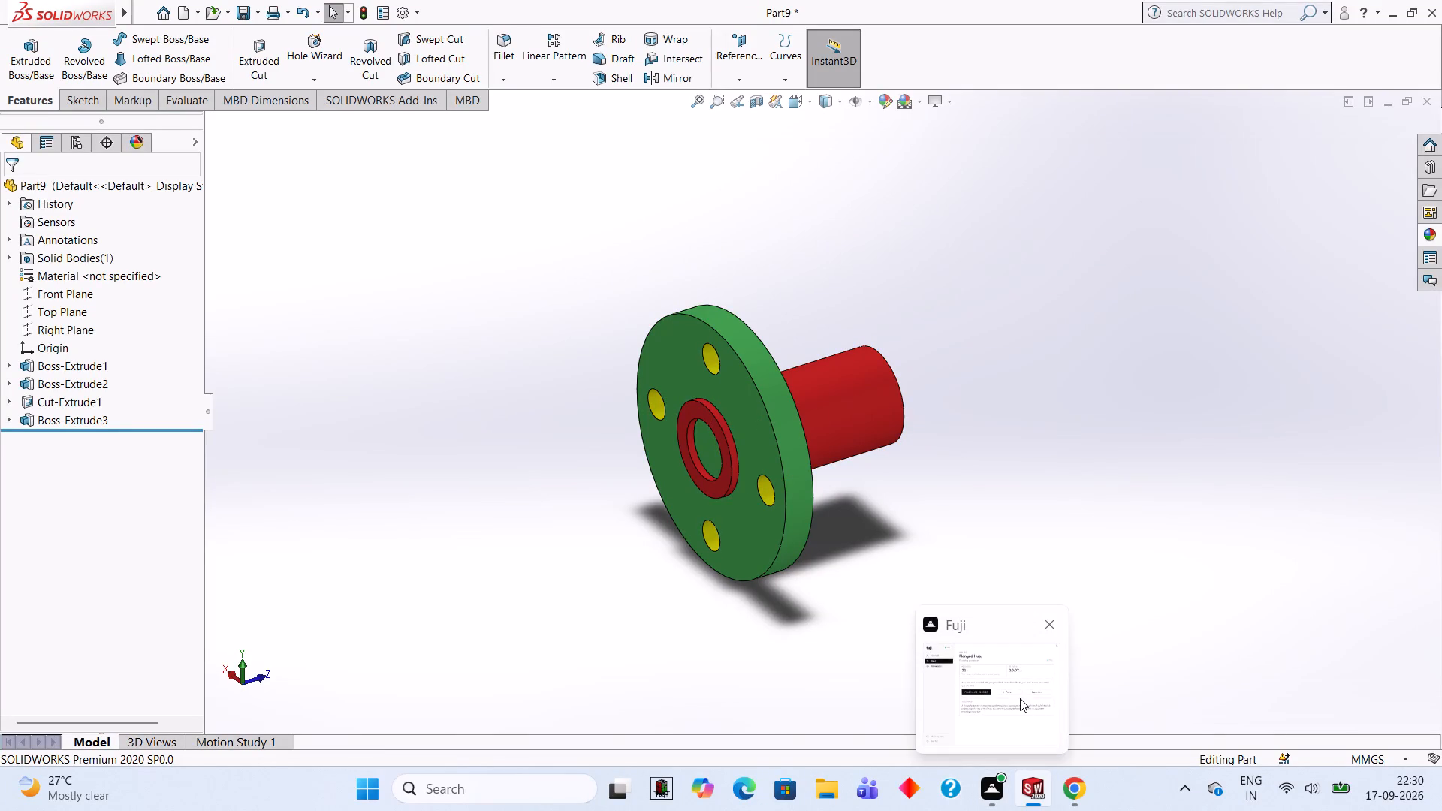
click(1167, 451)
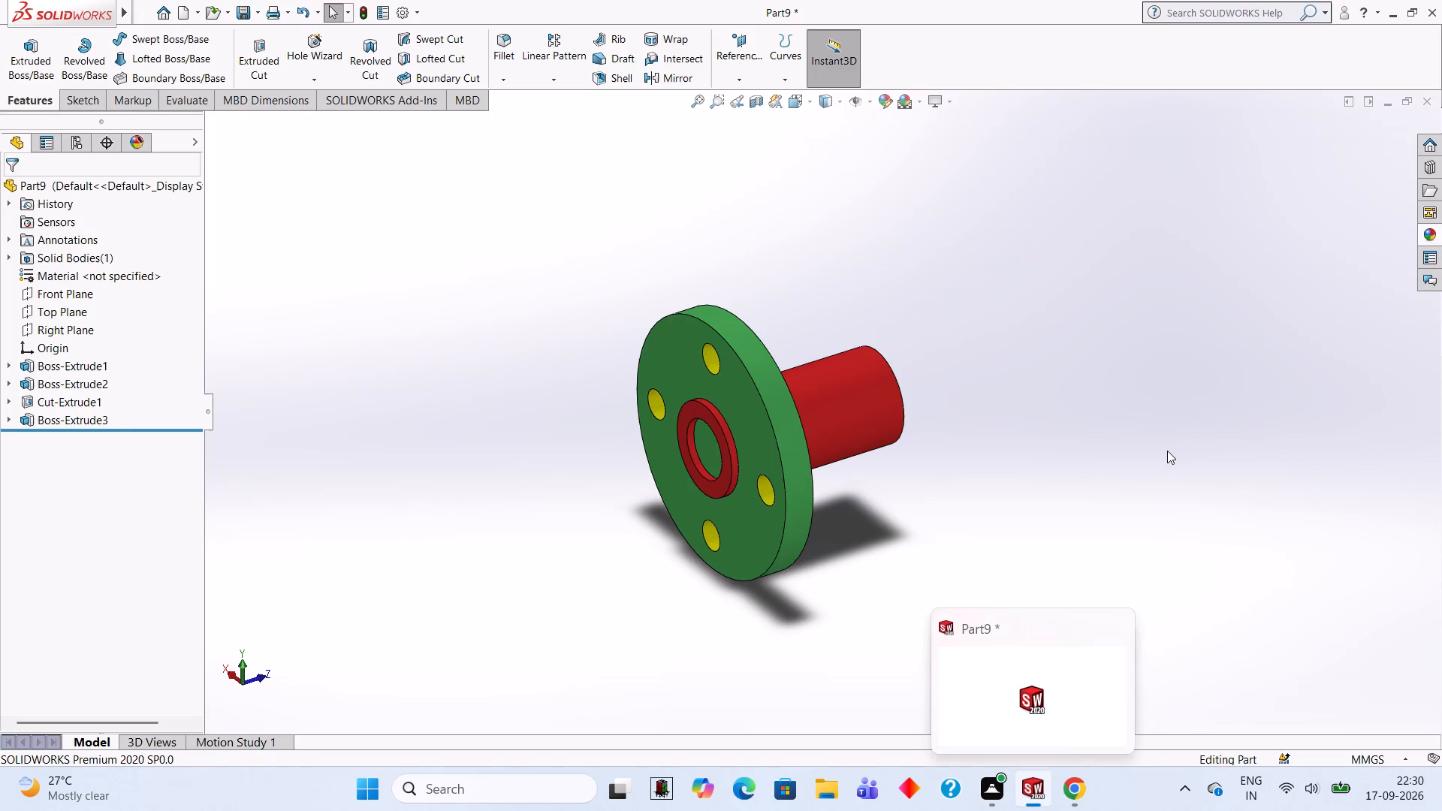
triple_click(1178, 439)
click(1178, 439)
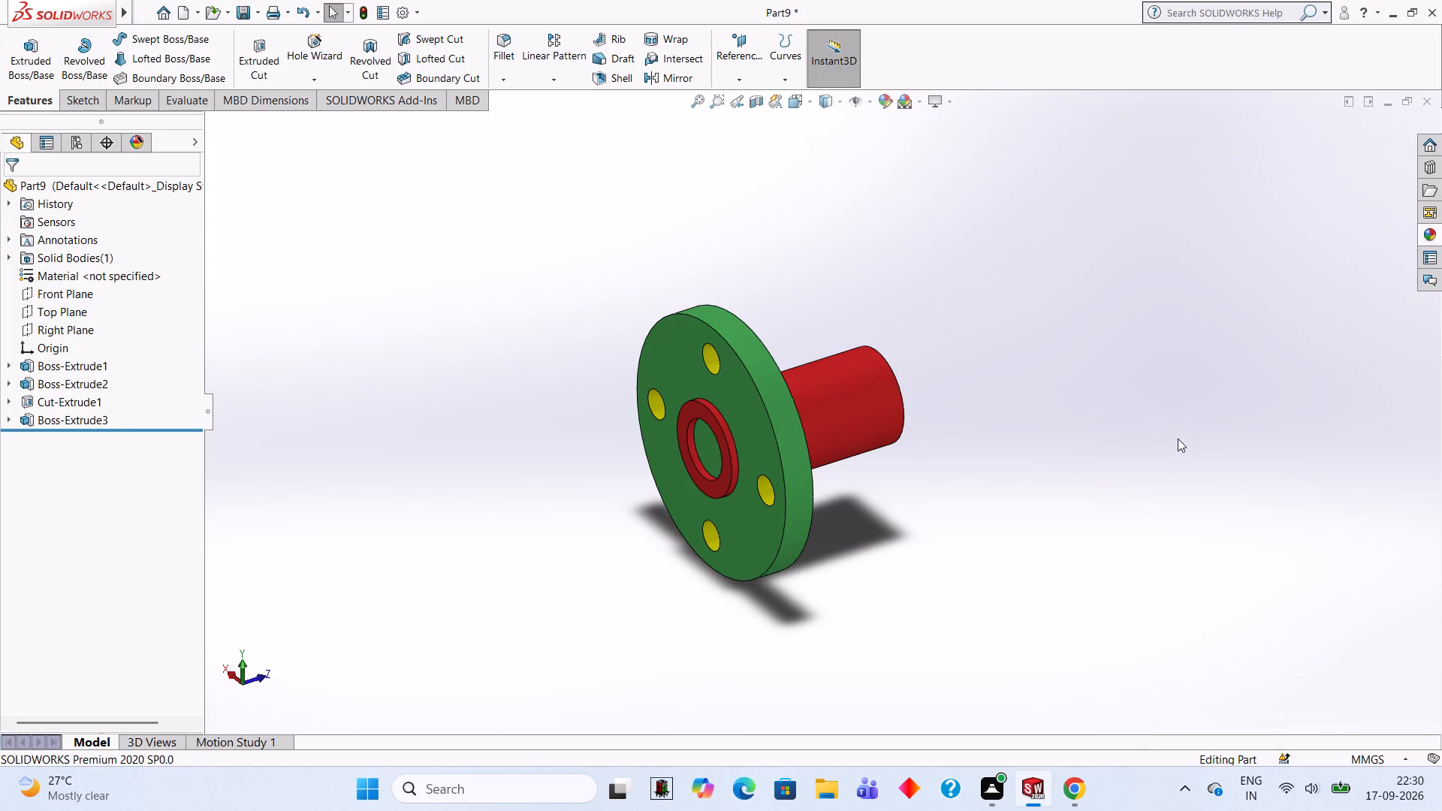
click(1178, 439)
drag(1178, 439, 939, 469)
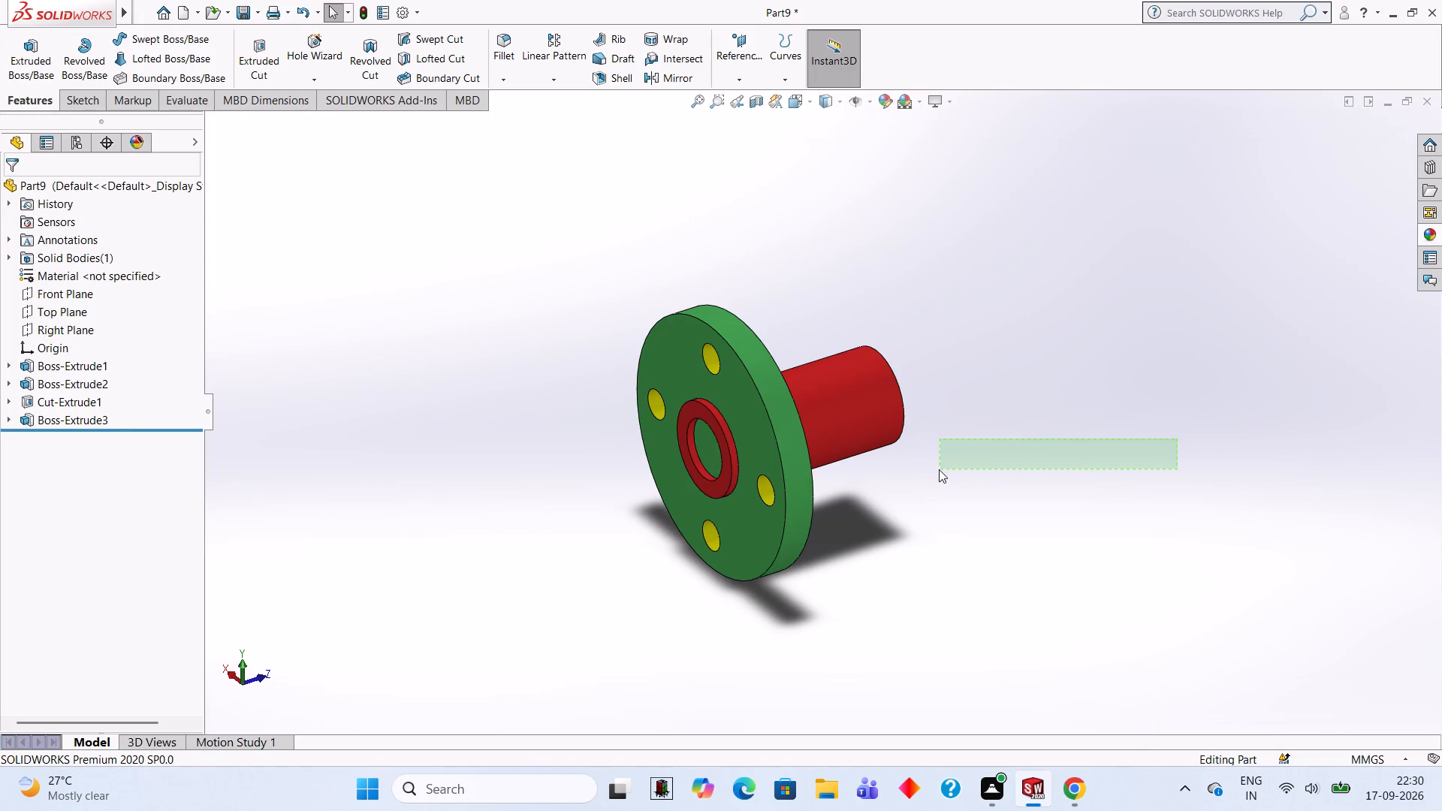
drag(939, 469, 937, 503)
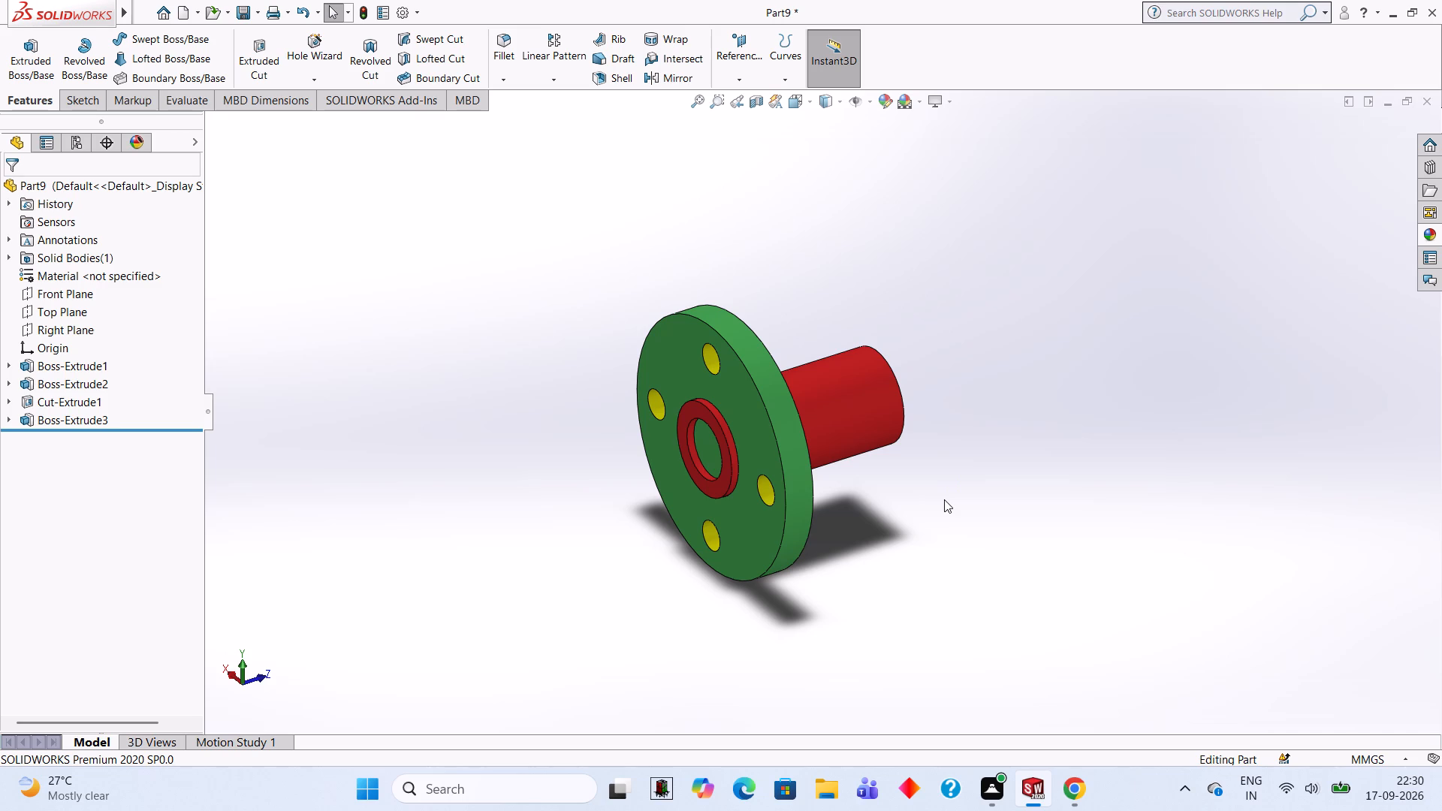
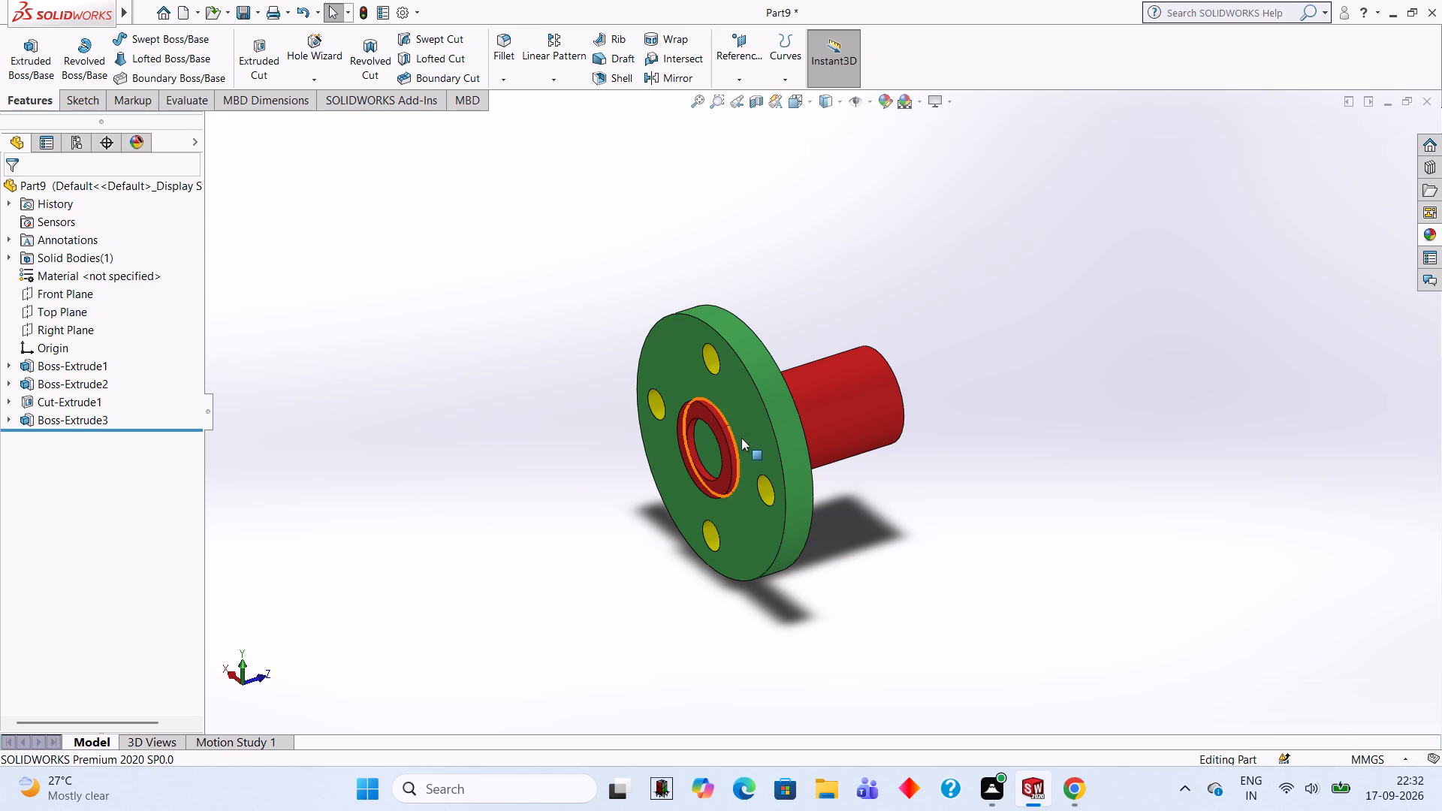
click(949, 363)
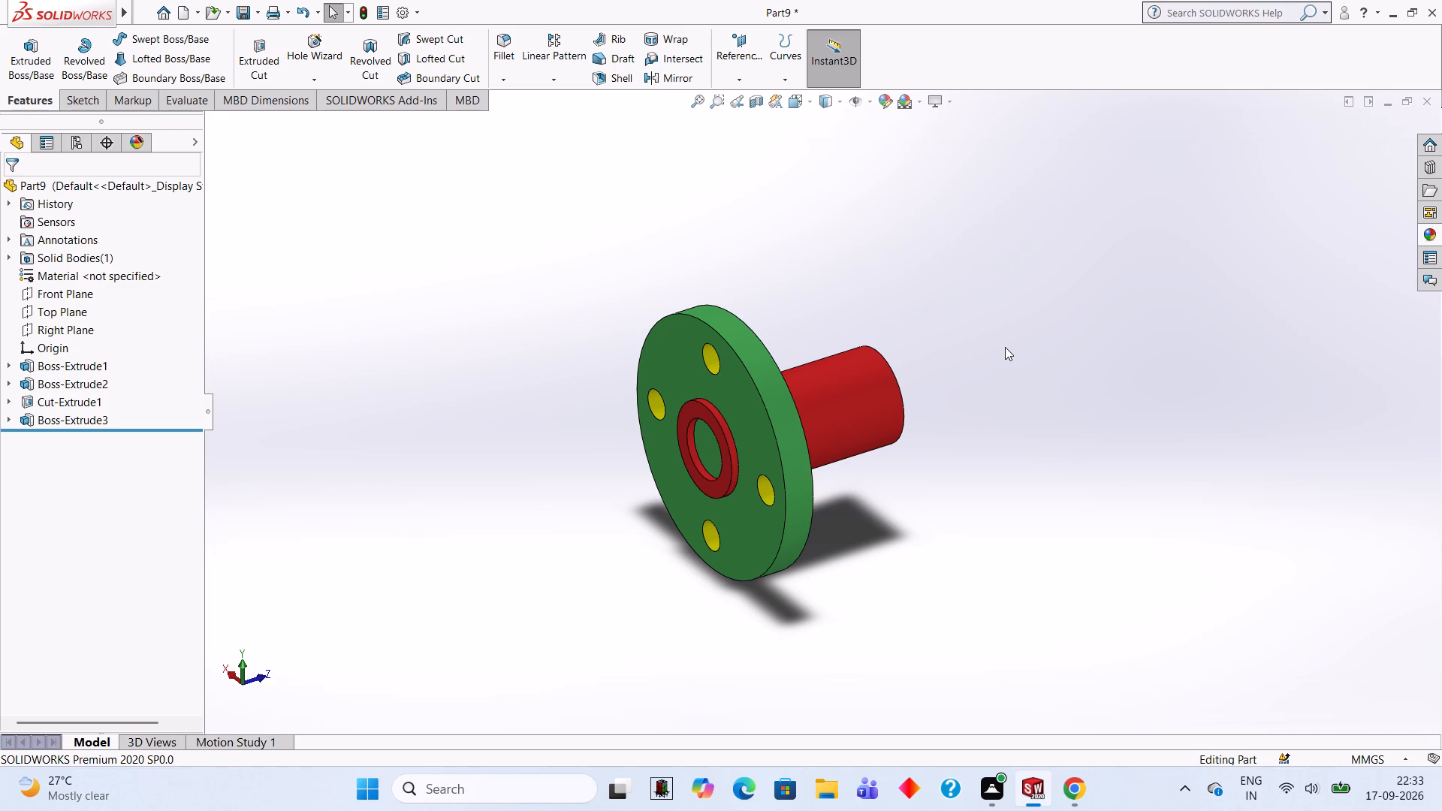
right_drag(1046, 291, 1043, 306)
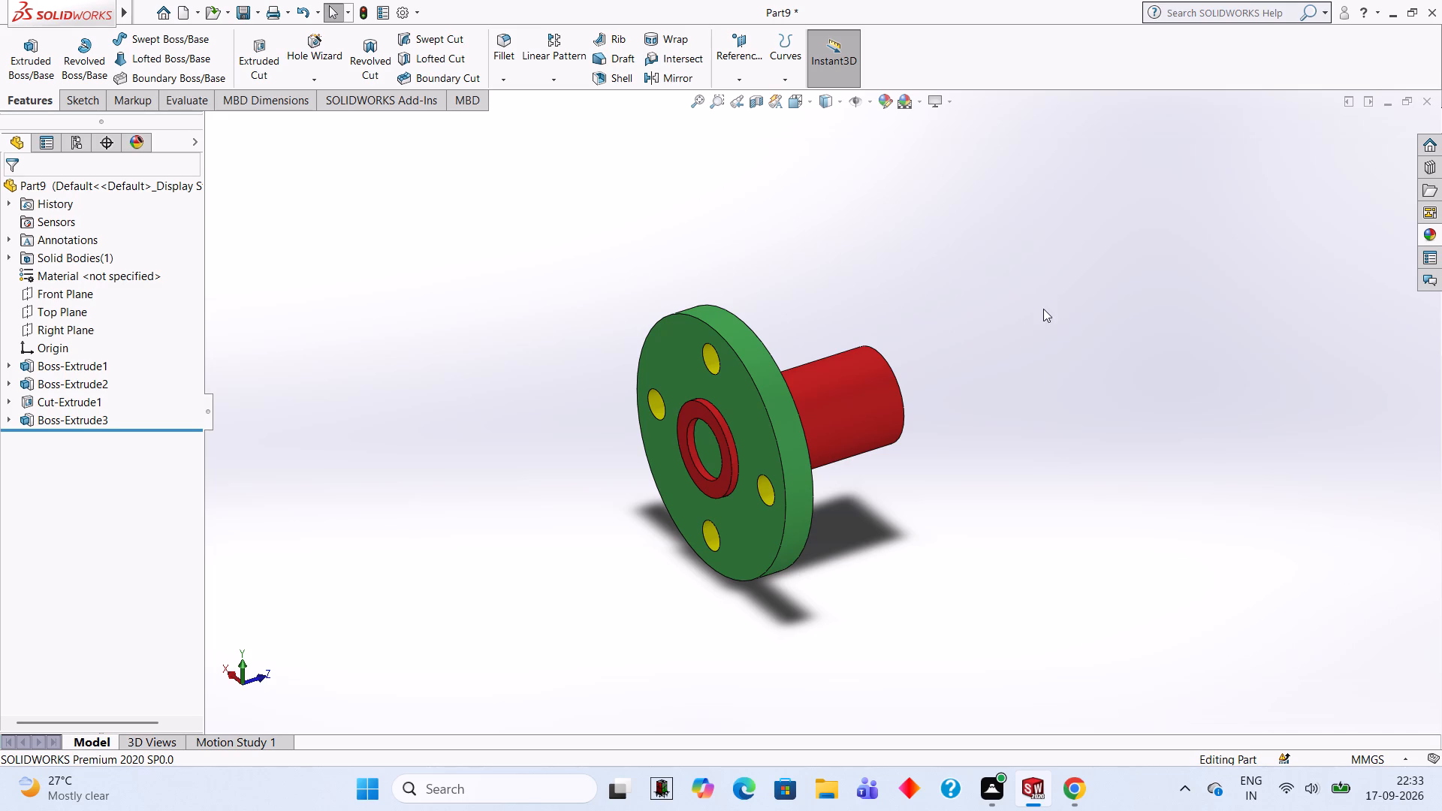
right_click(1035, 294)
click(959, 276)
Examine the coloured flange from several angles and distances, checking the disc face, bolt holes, back ring and hub.
middle_drag(968, 276, 937, 301)
scroll(968, 276, down, 1)
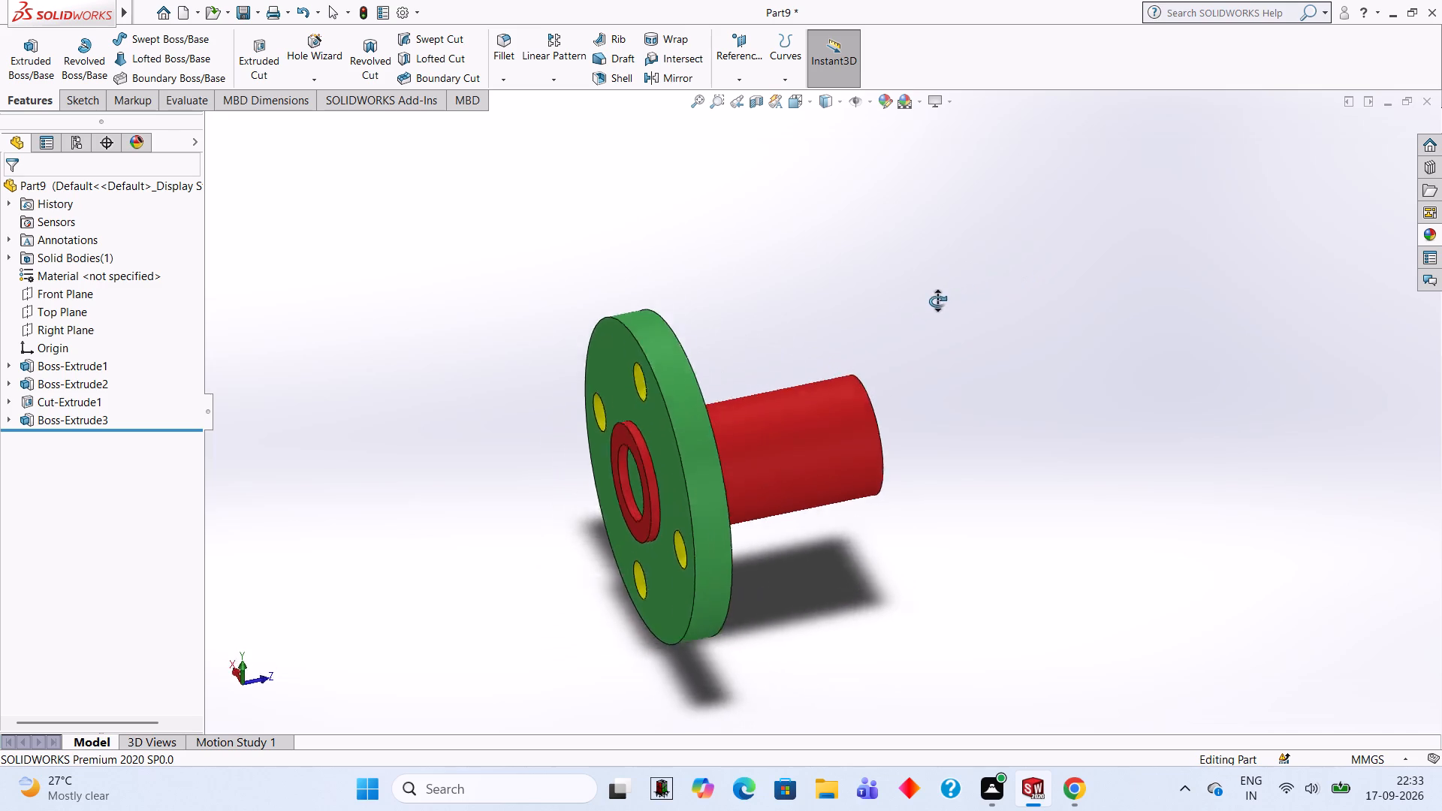
middle_drag(937, 301, 980, 252)
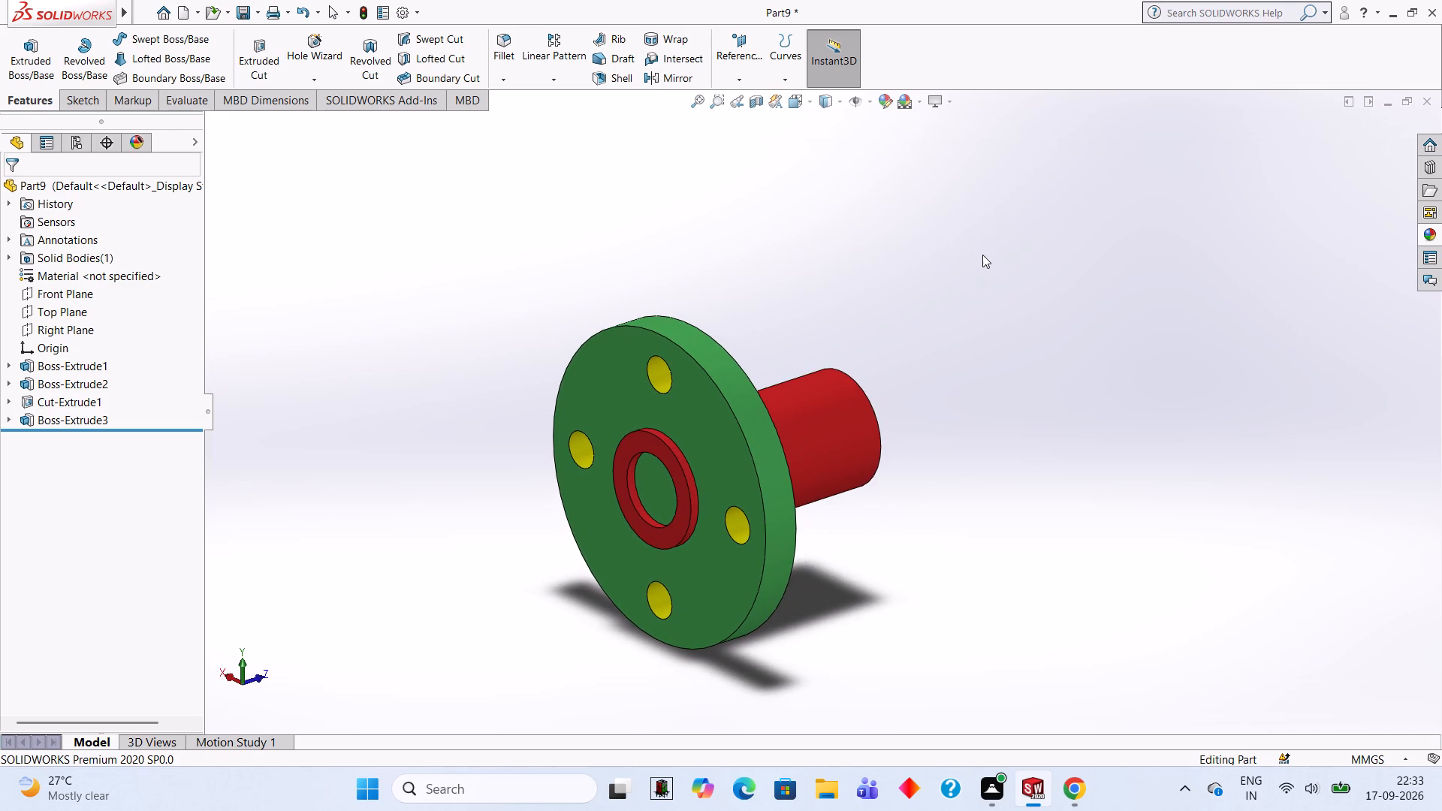
scroll(583, 544, down, 1)
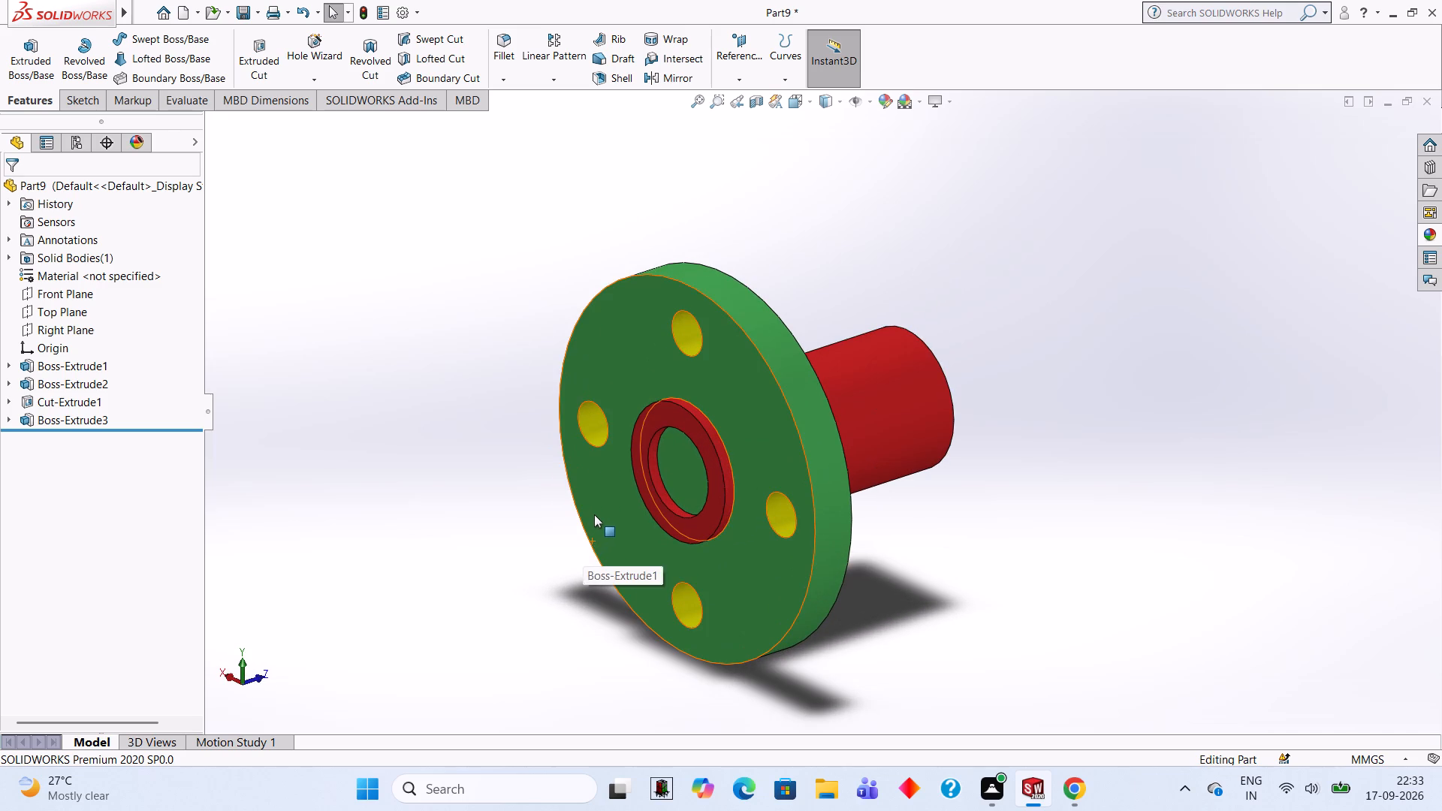
scroll(594, 514, up, 2)
scroll(913, 318, down, 2)
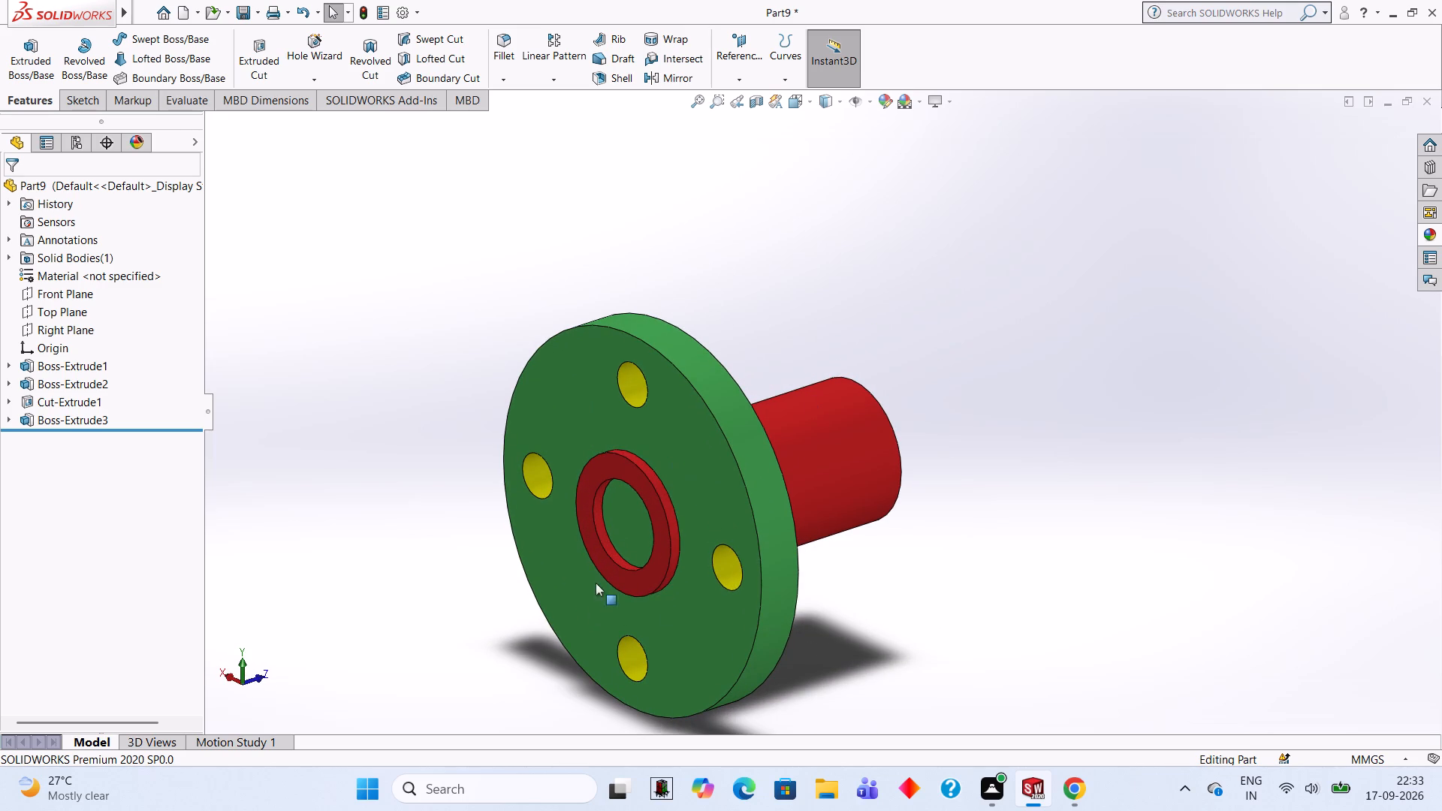
scroll(526, 676, up, 1)
scroll(526, 676, down, 1)
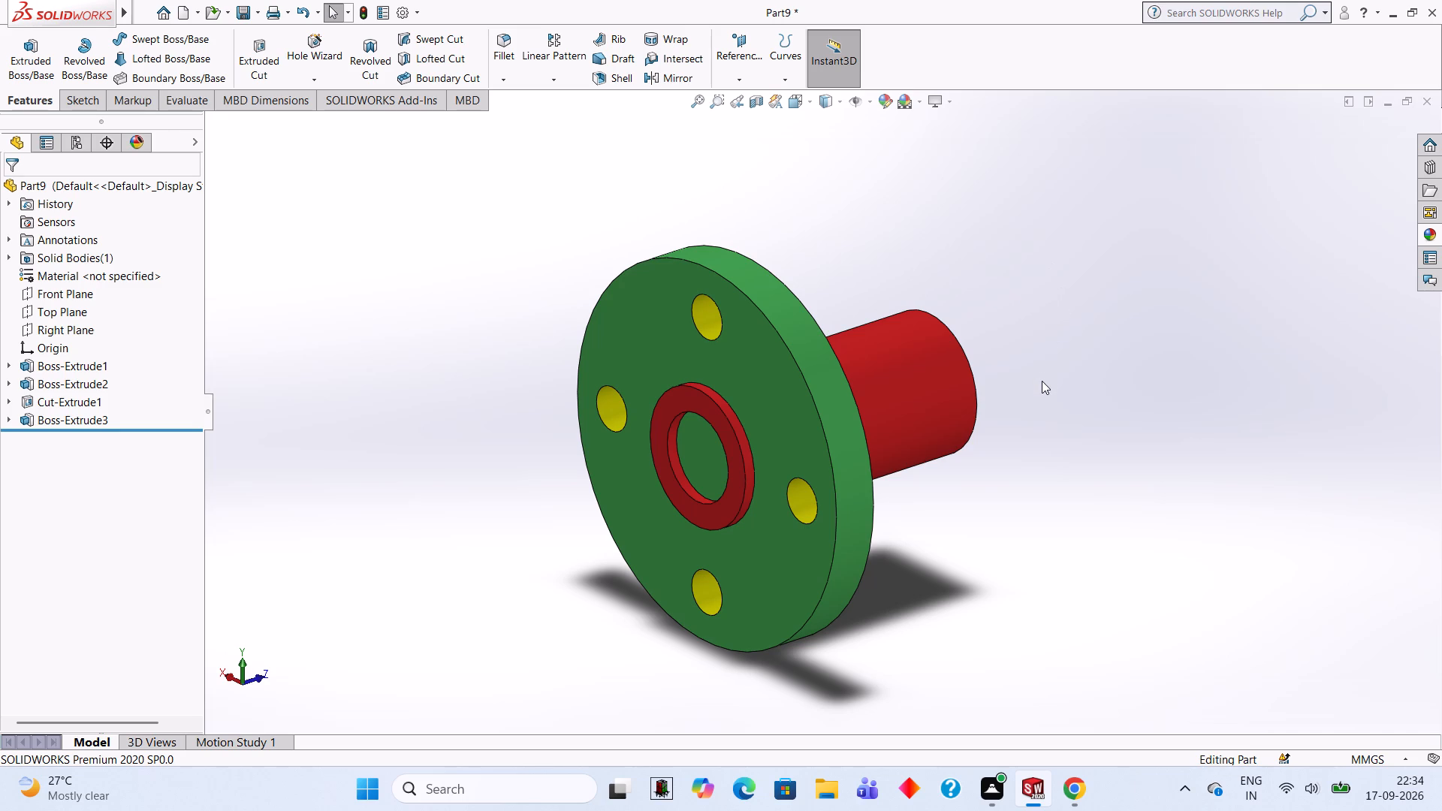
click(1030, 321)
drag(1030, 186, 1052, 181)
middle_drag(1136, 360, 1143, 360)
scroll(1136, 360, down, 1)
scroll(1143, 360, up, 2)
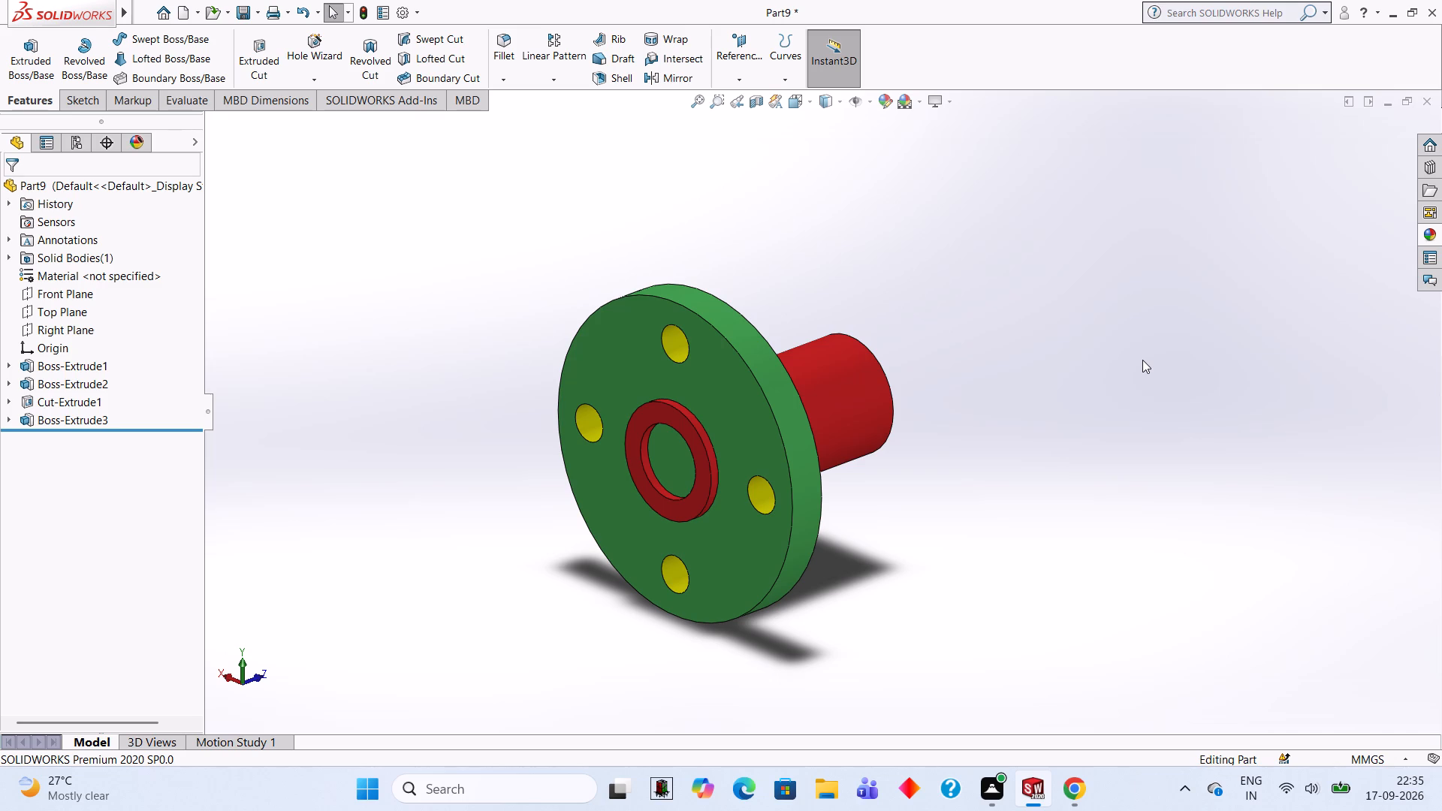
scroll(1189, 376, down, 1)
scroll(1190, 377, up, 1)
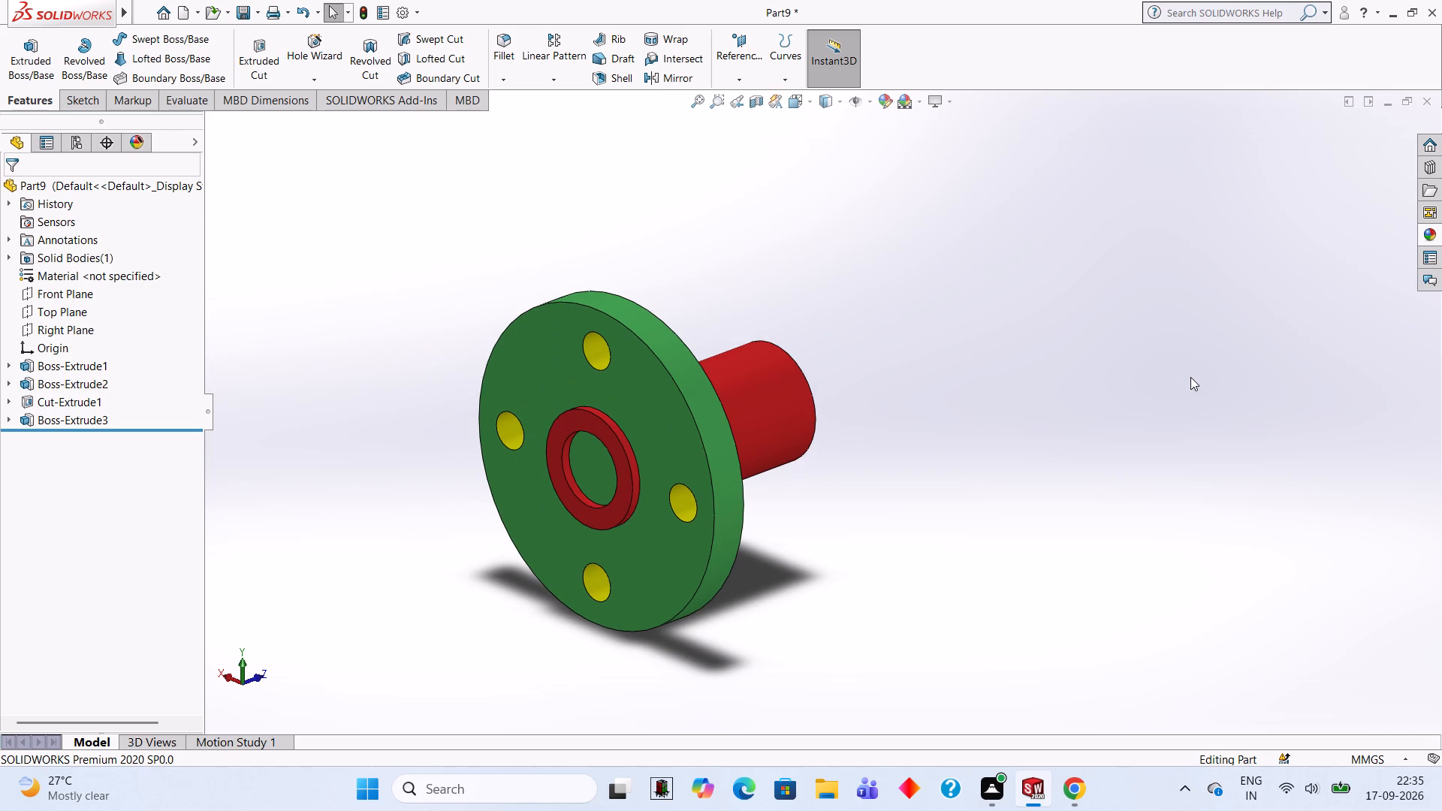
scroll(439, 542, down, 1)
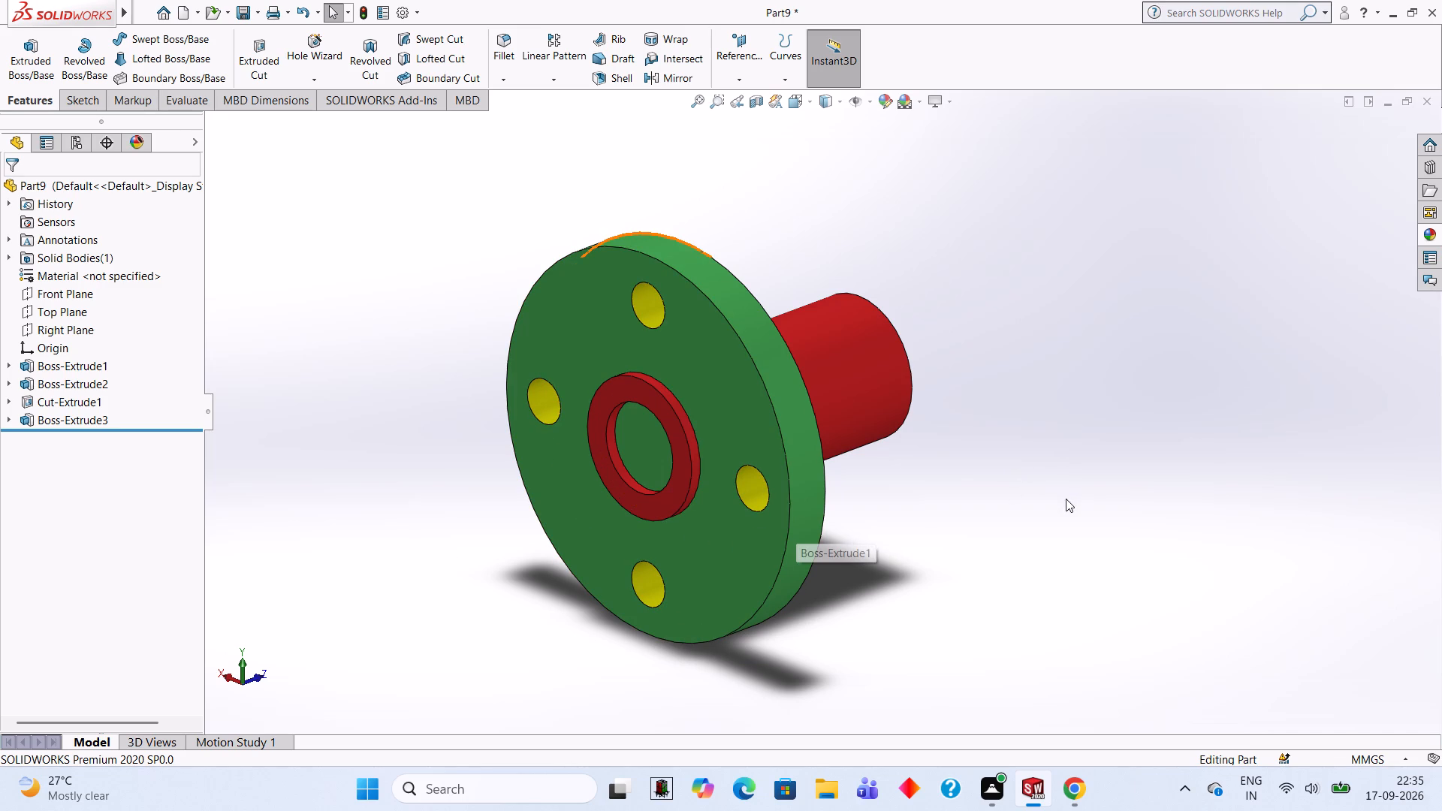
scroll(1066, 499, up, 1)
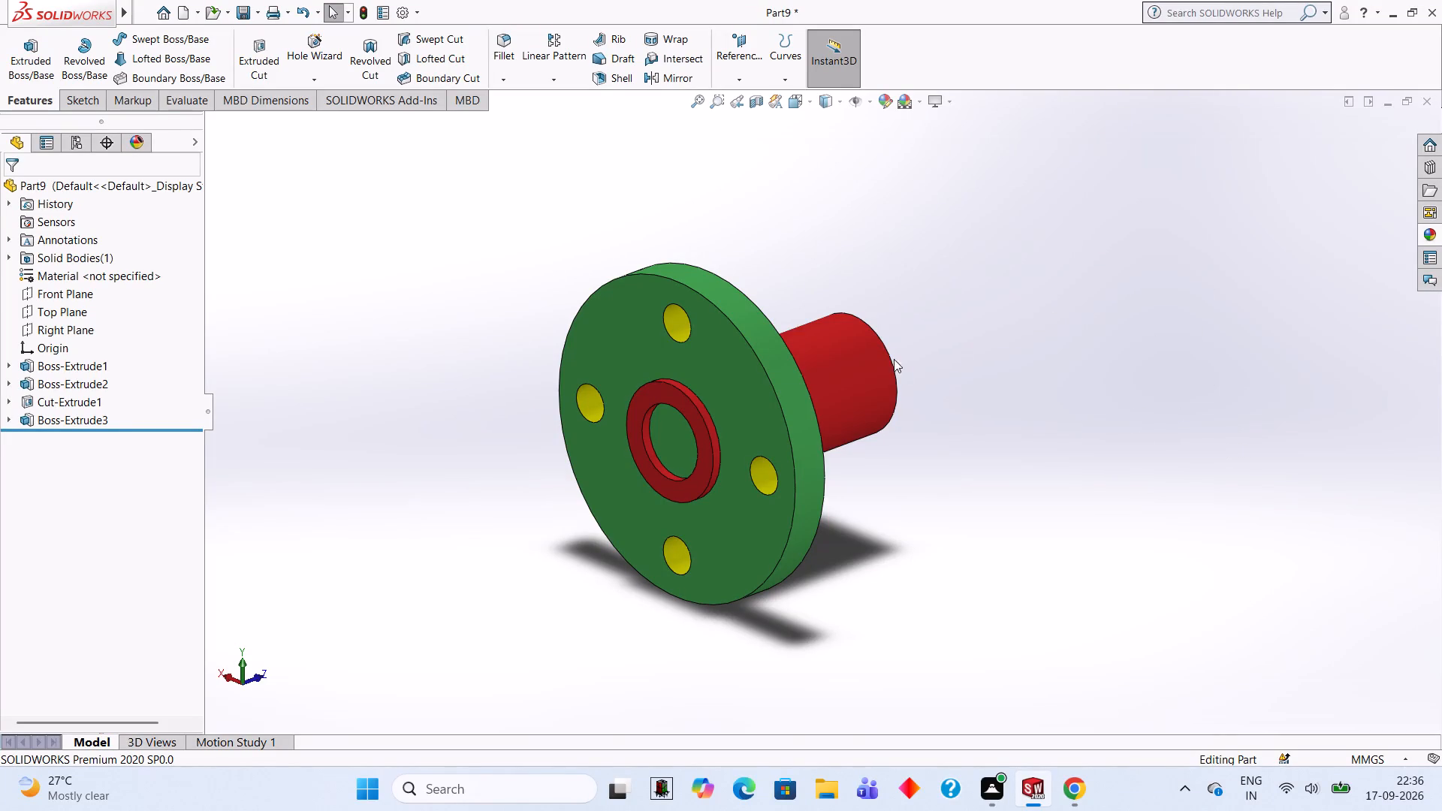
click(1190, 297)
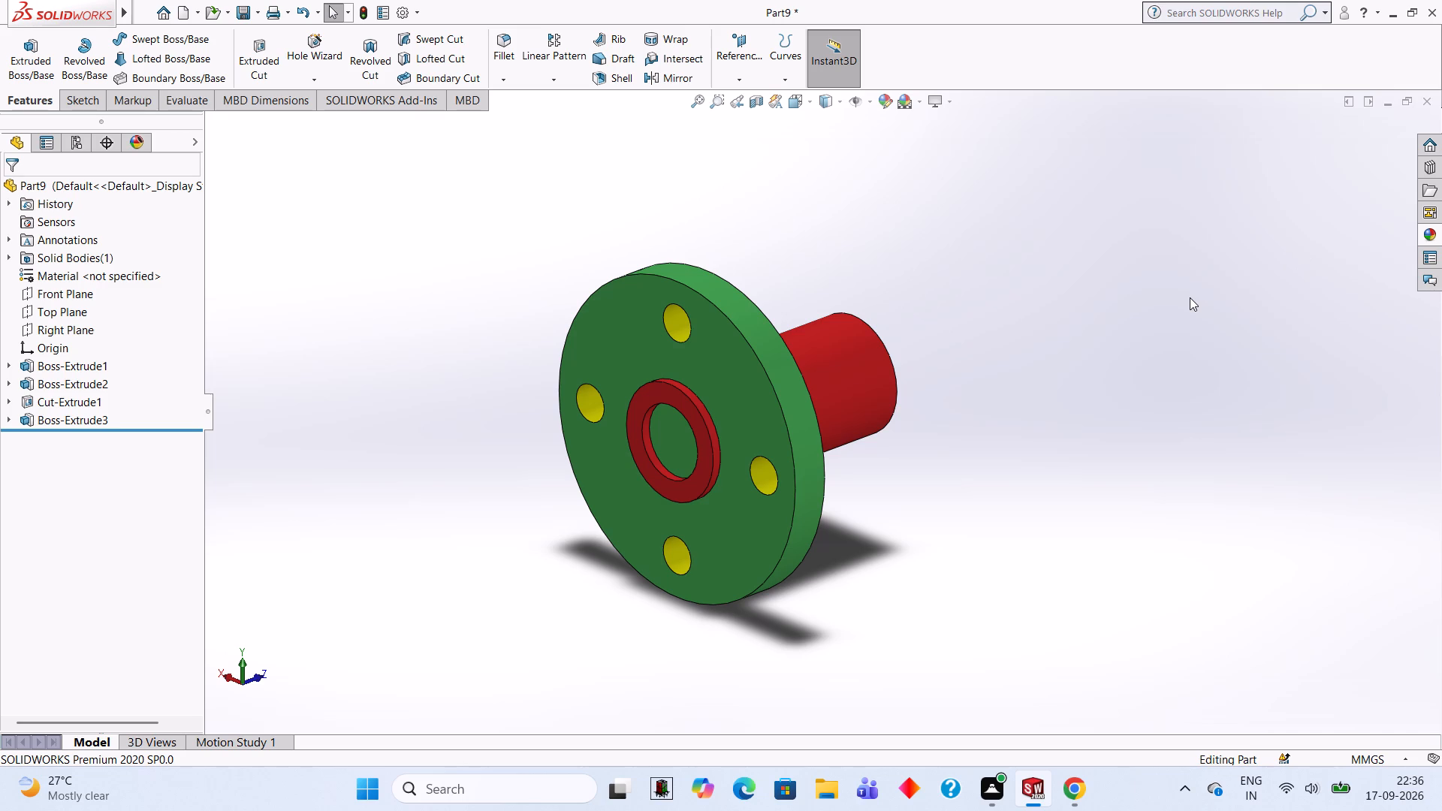
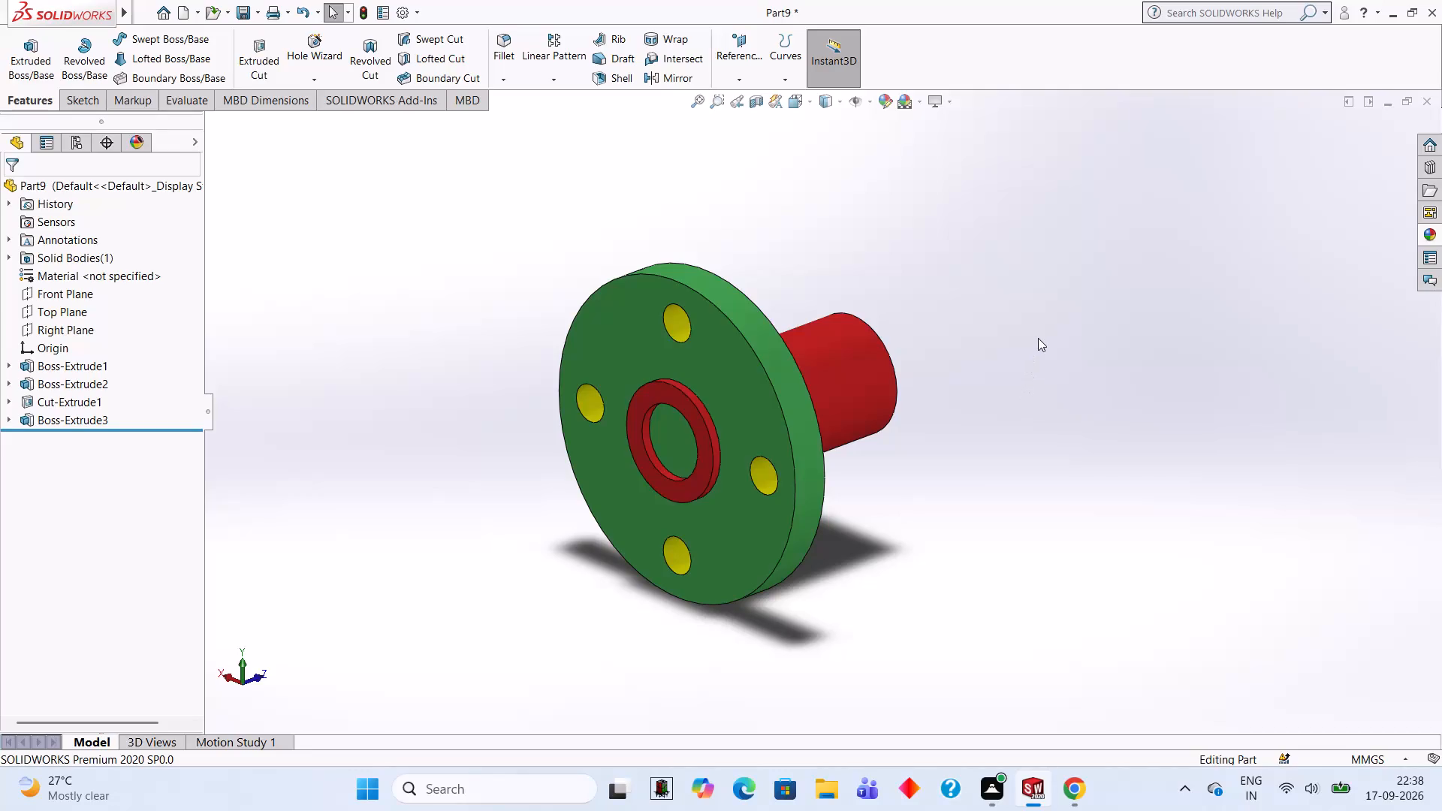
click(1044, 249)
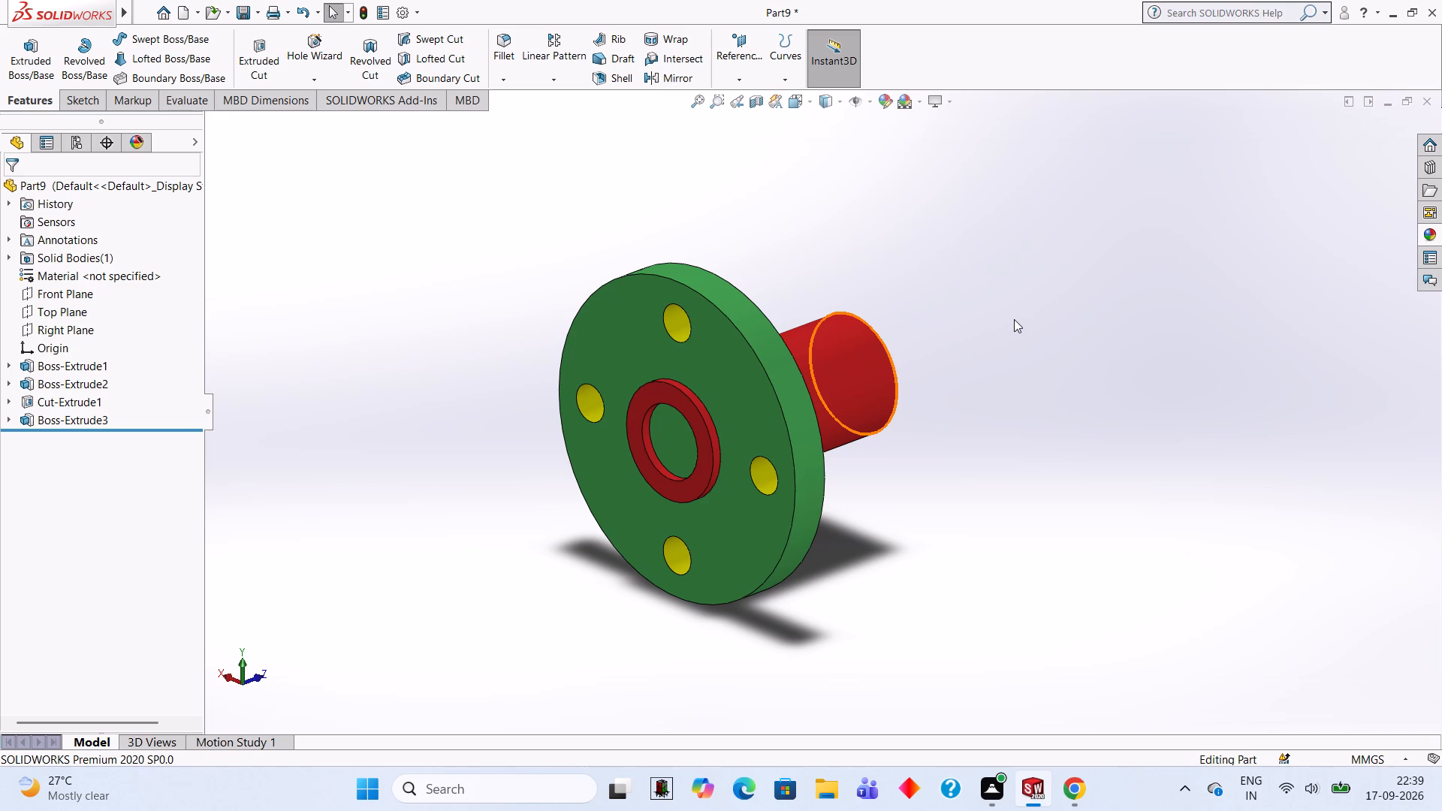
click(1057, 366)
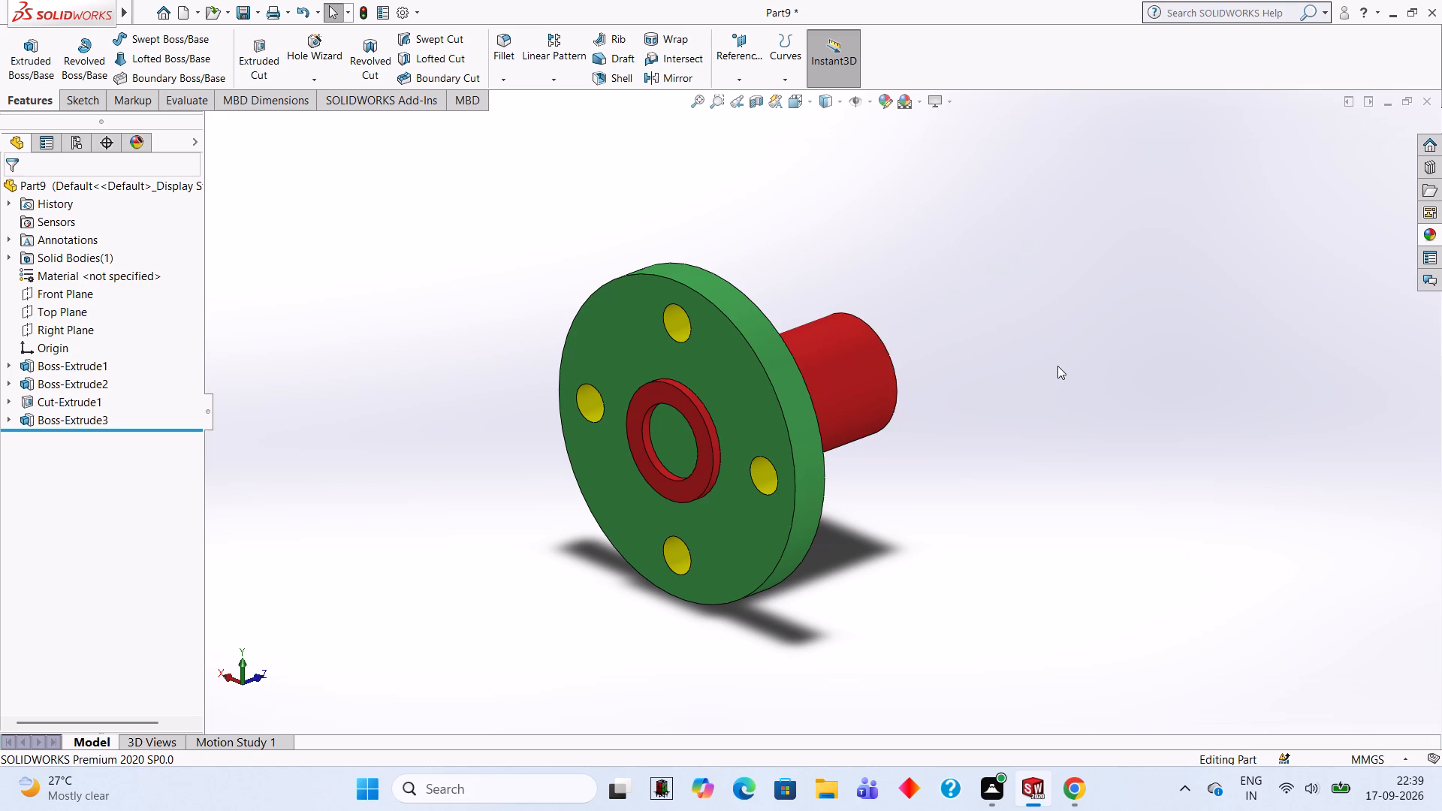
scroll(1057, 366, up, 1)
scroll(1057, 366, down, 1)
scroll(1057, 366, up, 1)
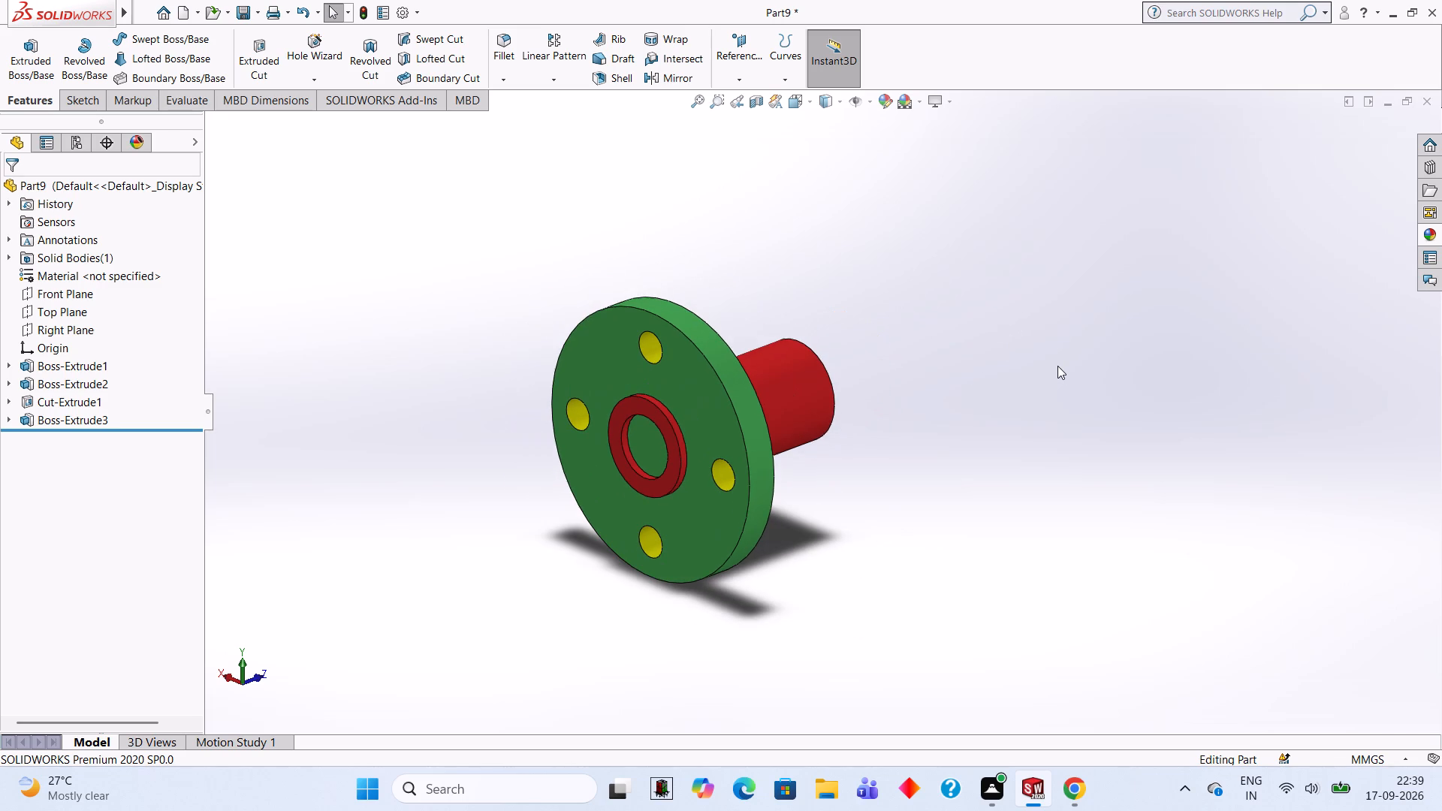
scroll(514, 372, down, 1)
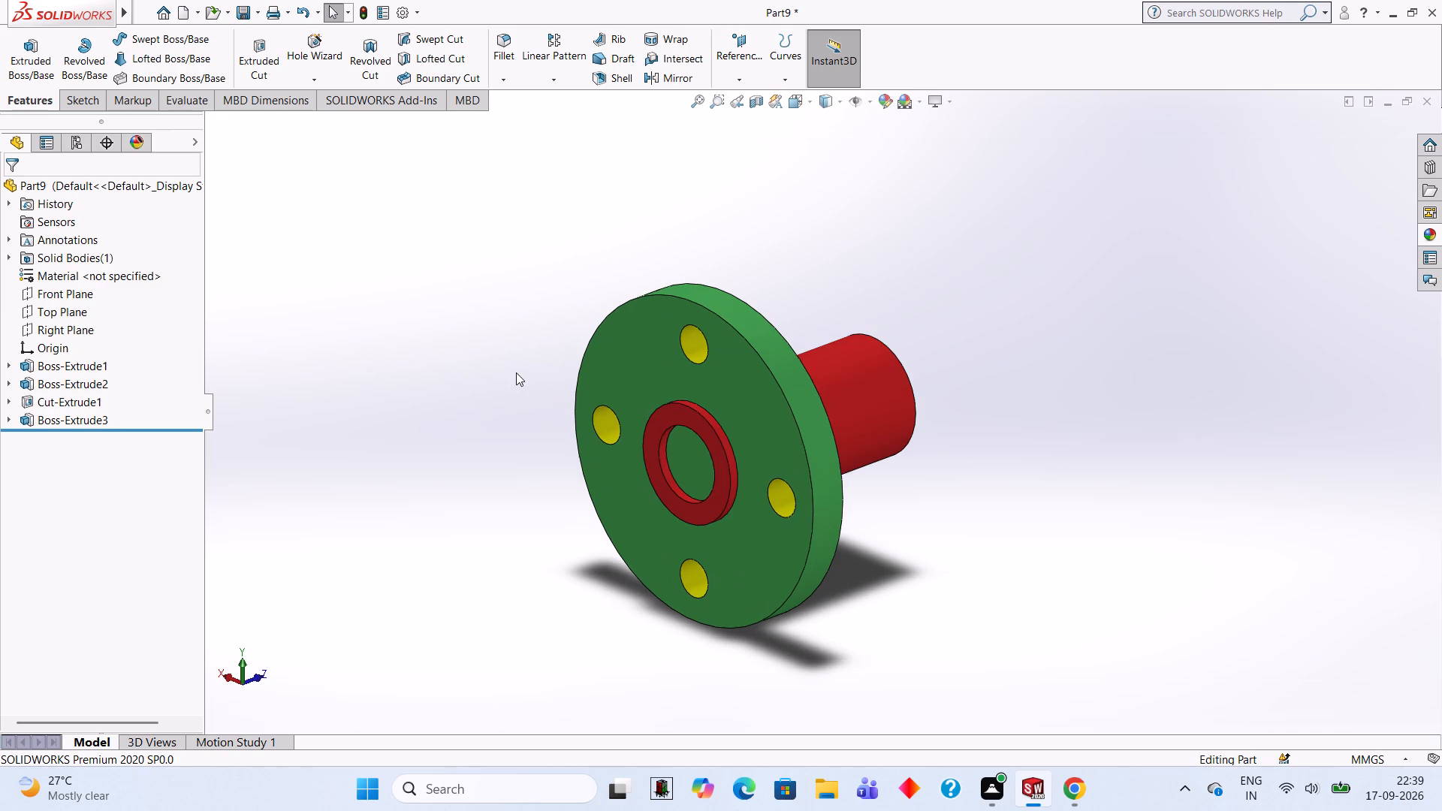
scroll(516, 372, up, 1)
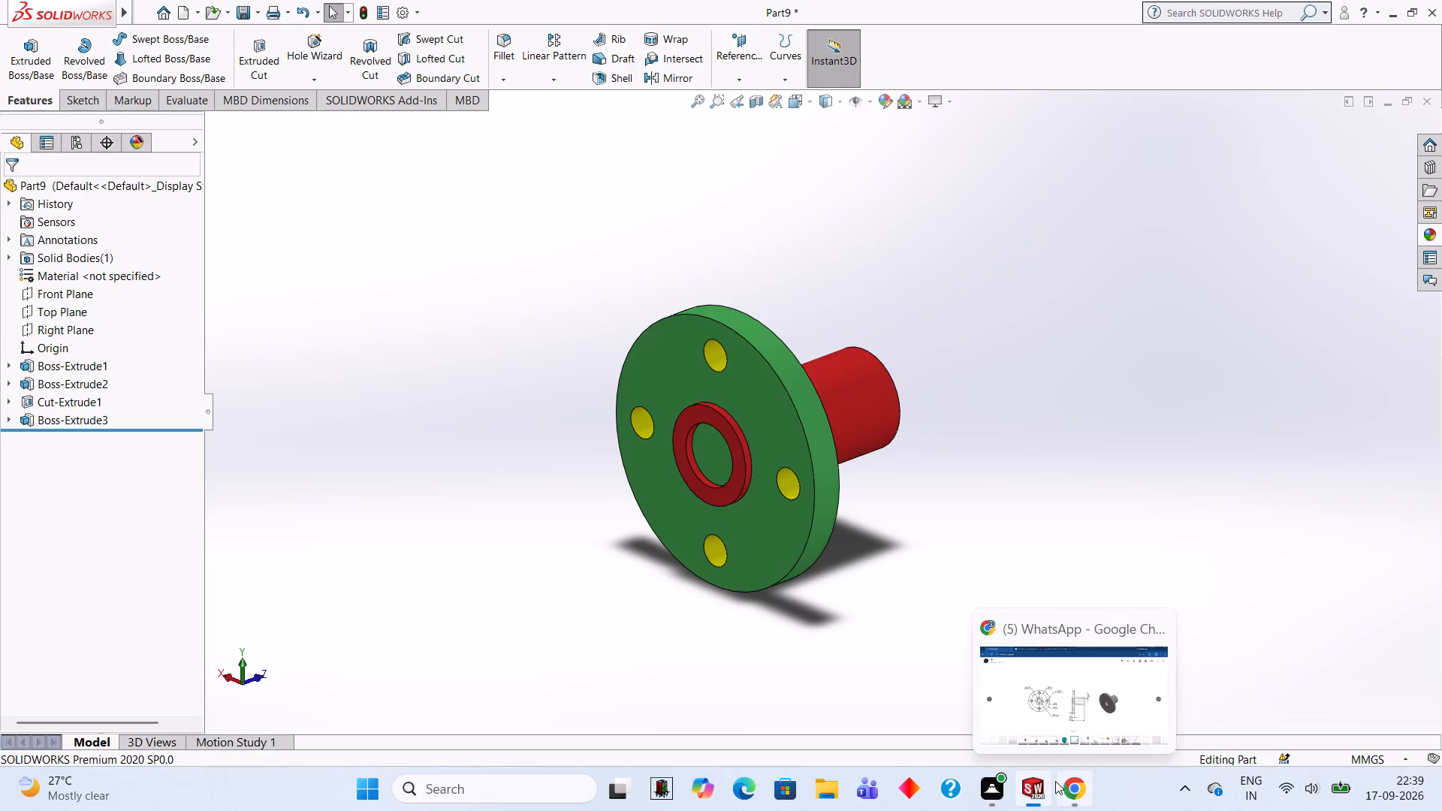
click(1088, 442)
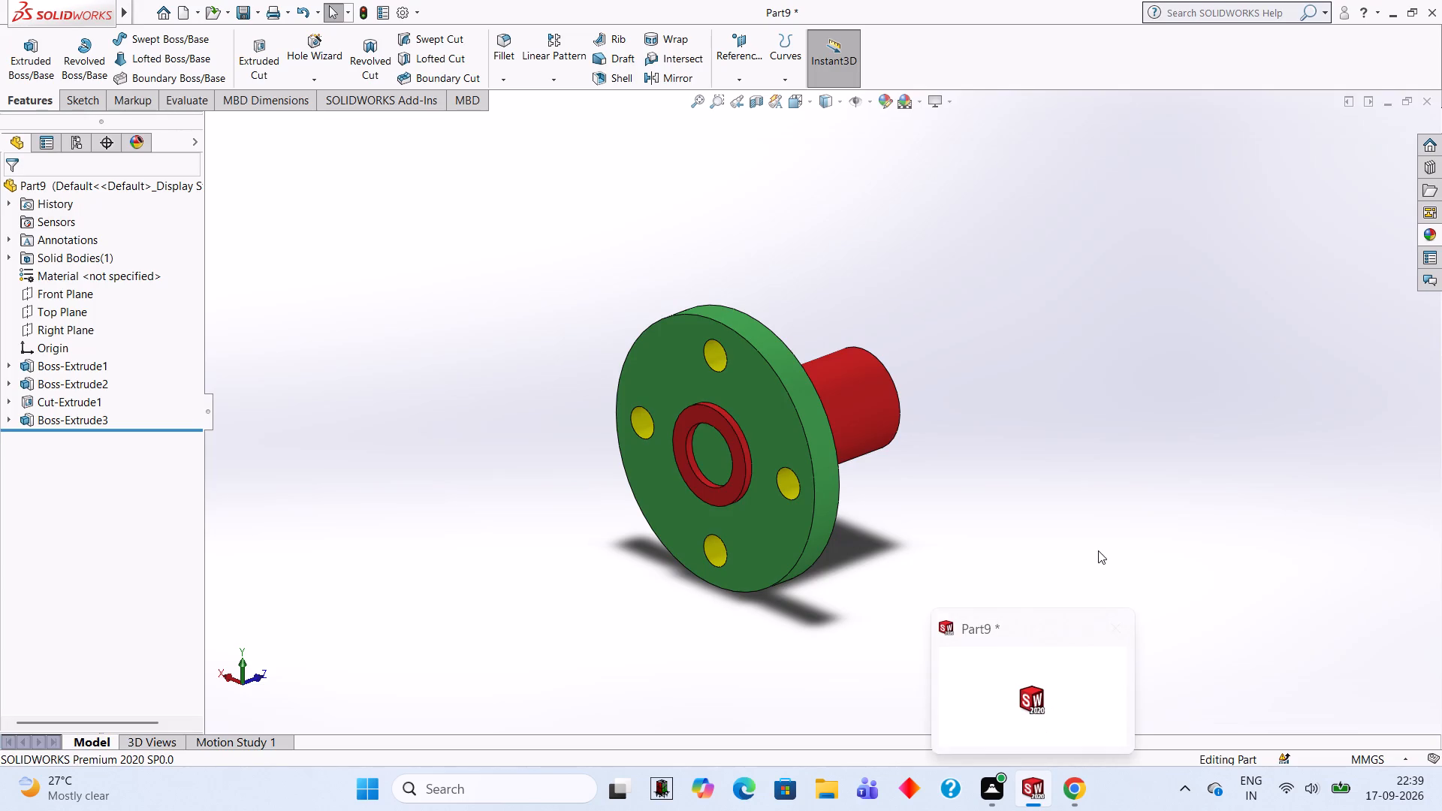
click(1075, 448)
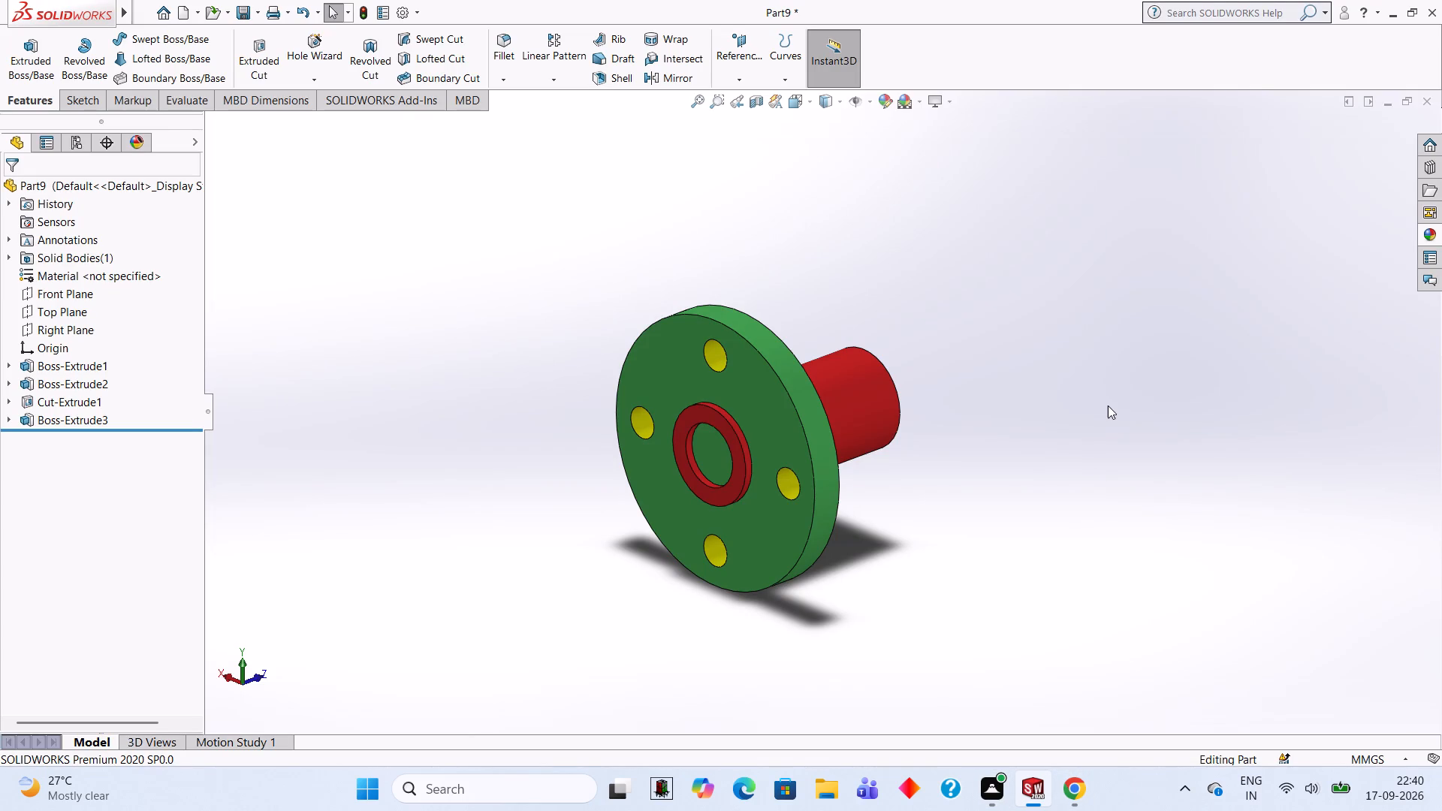
Save the flange as a SOLIDWORKS part named 2626 in the Documents folder.
key(ctrl+s)
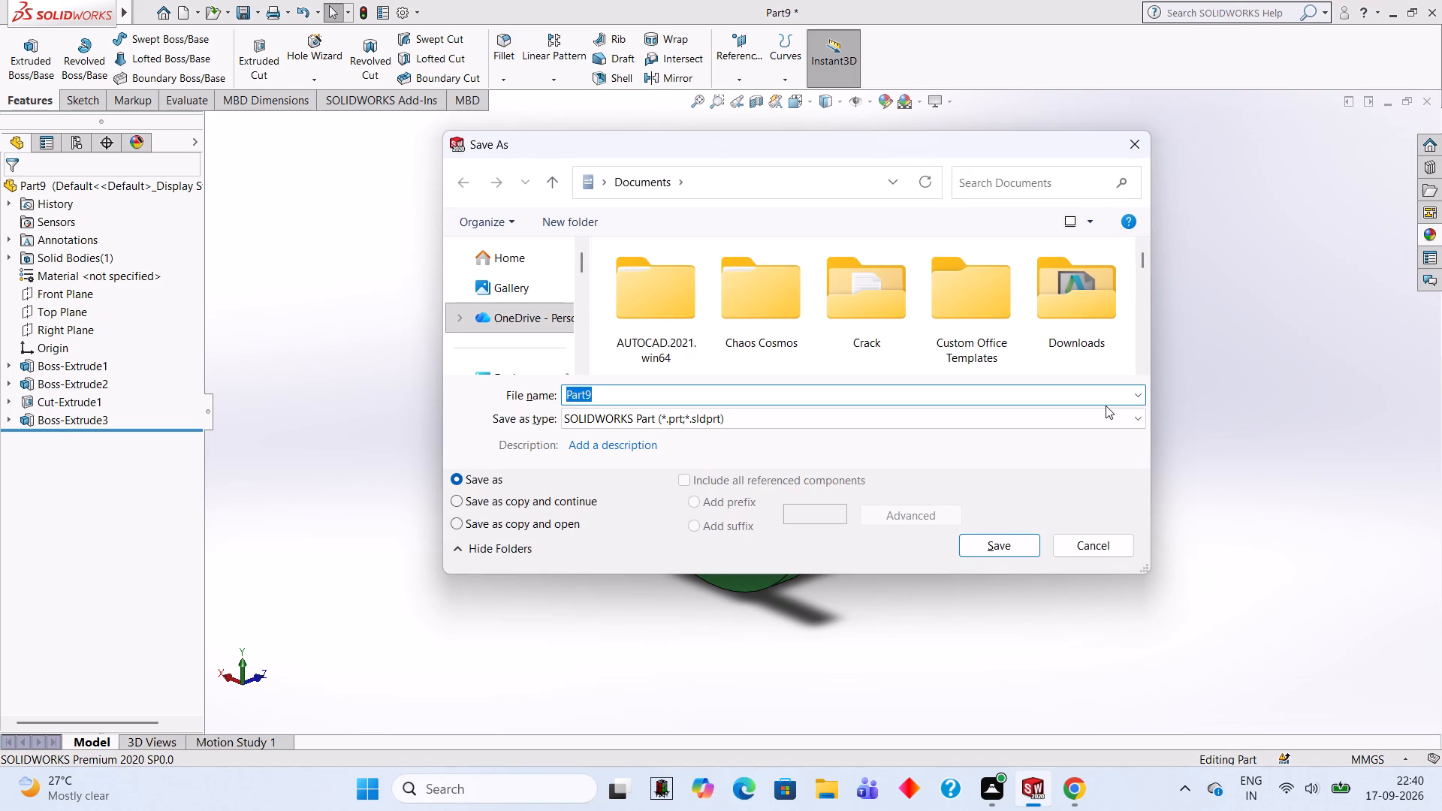
text(2626)
click(1017, 550)
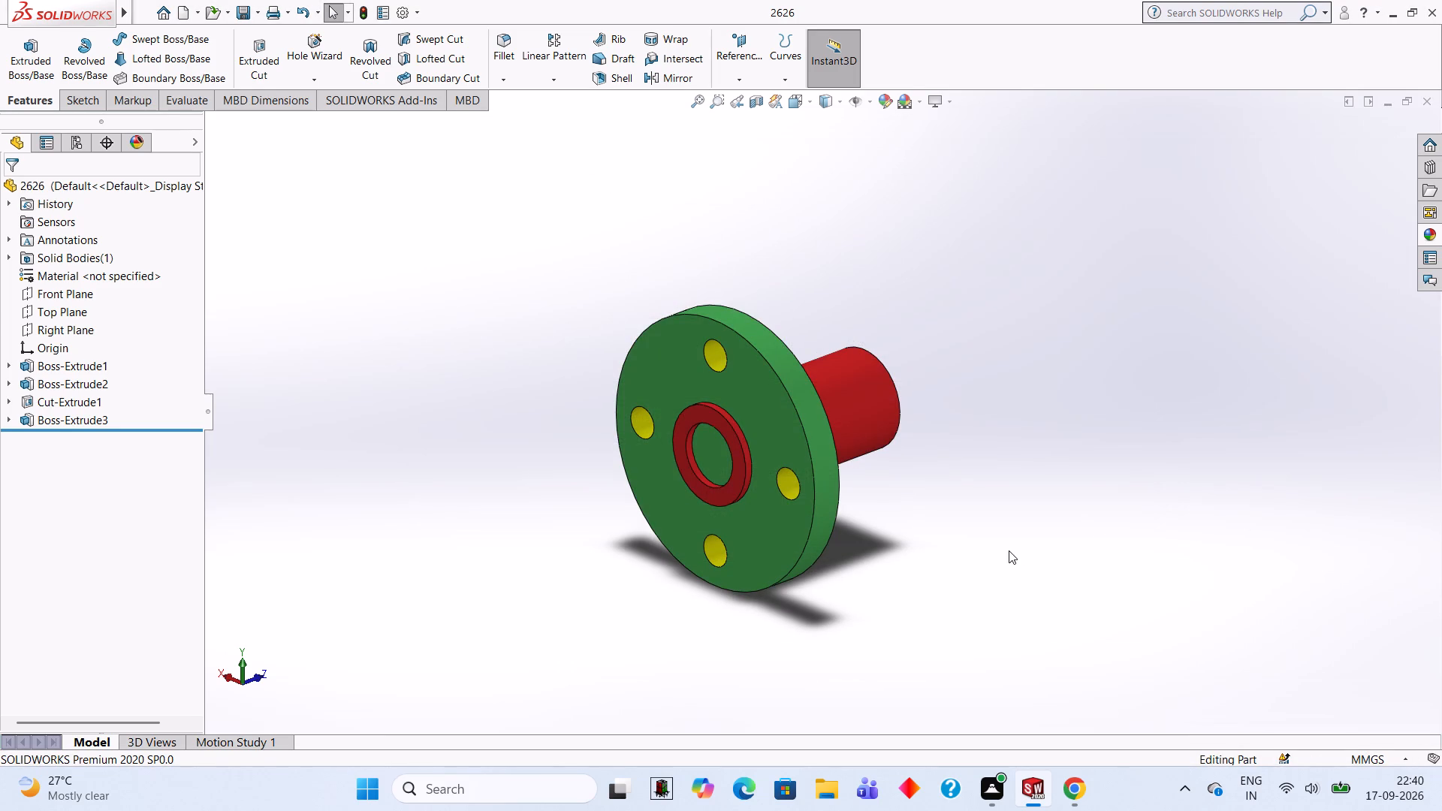
Save a copy of the flange as an Adobe PDF named 2626 in the Documents folder.
click(254, 7)
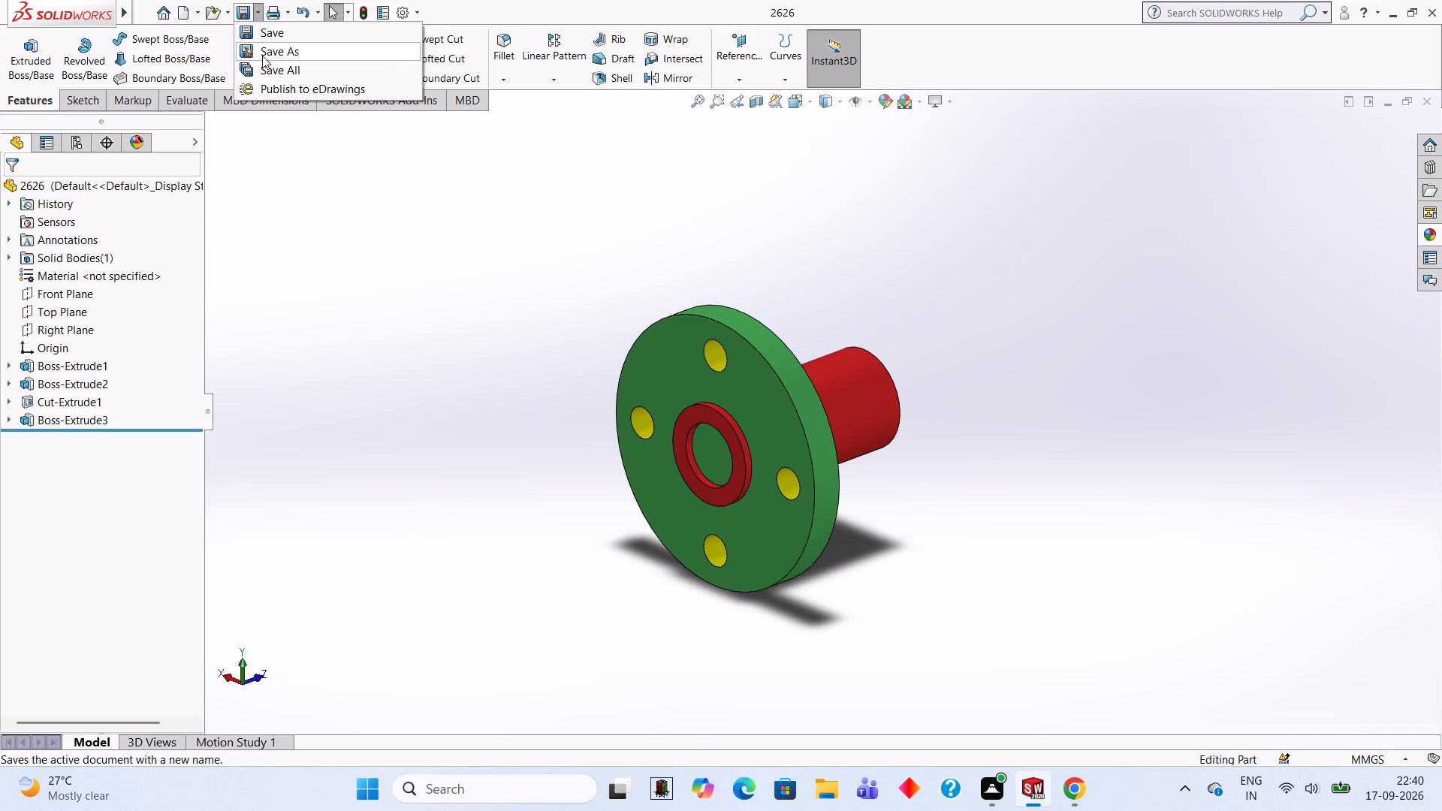
click(265, 53)
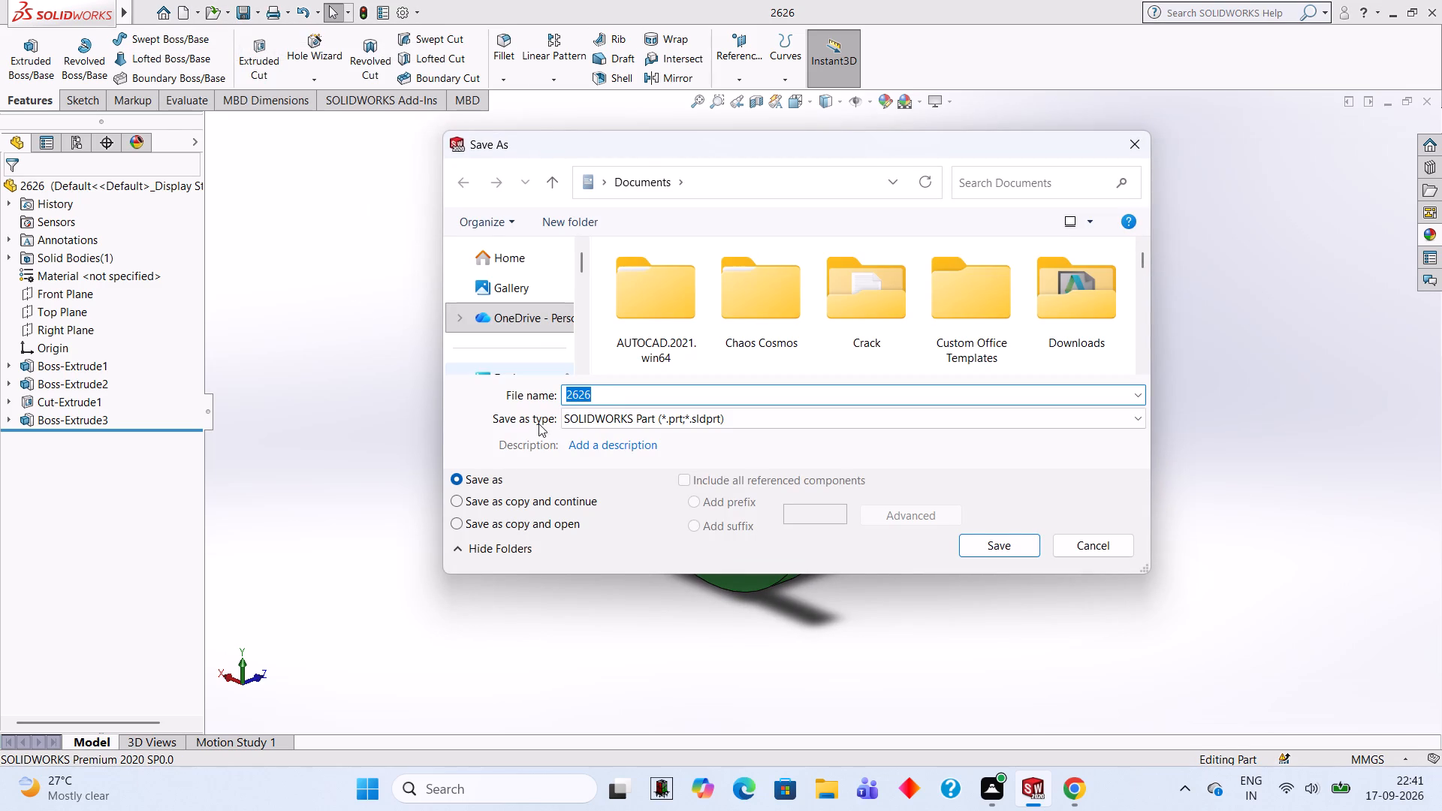
click(716, 424)
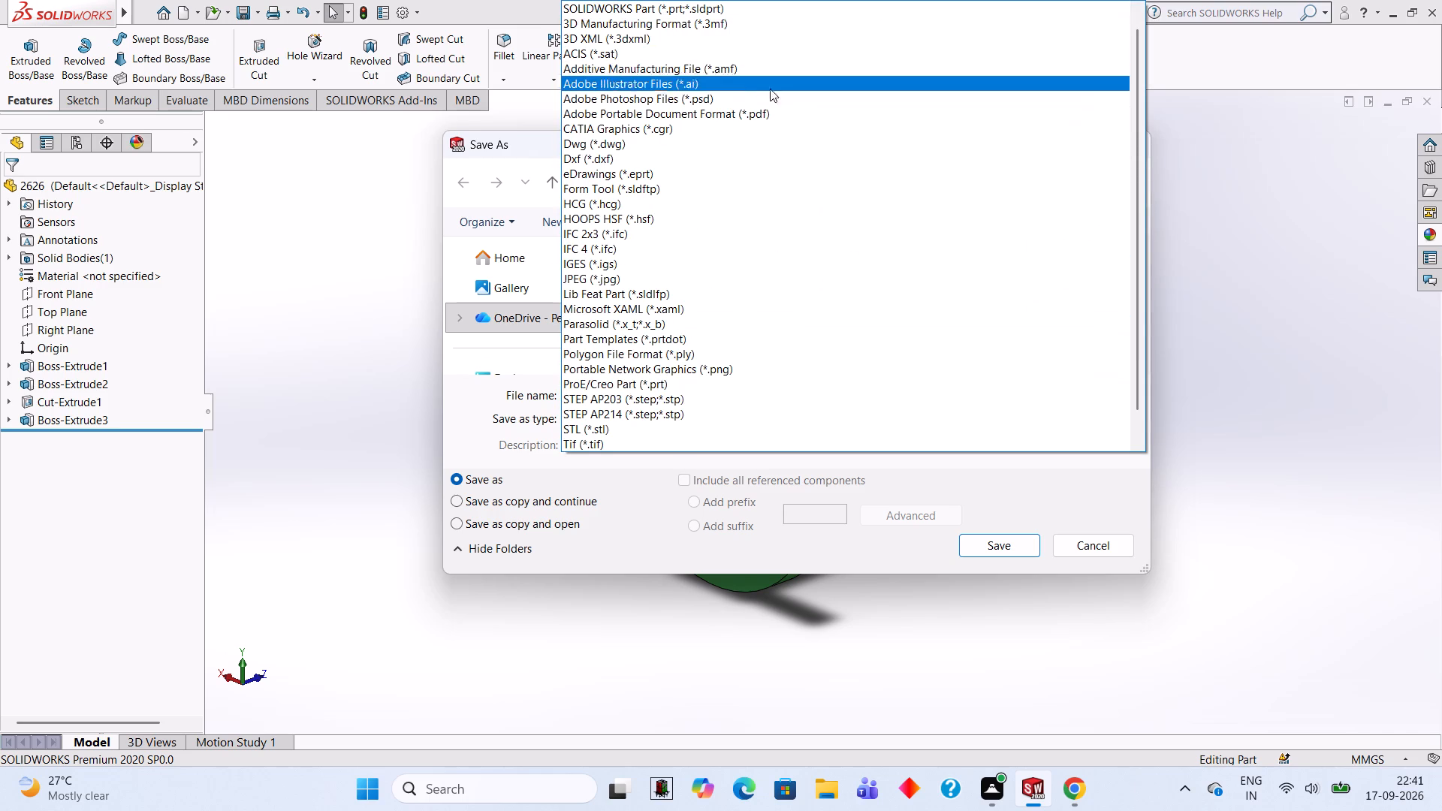
drag(753, 117, 760, 119)
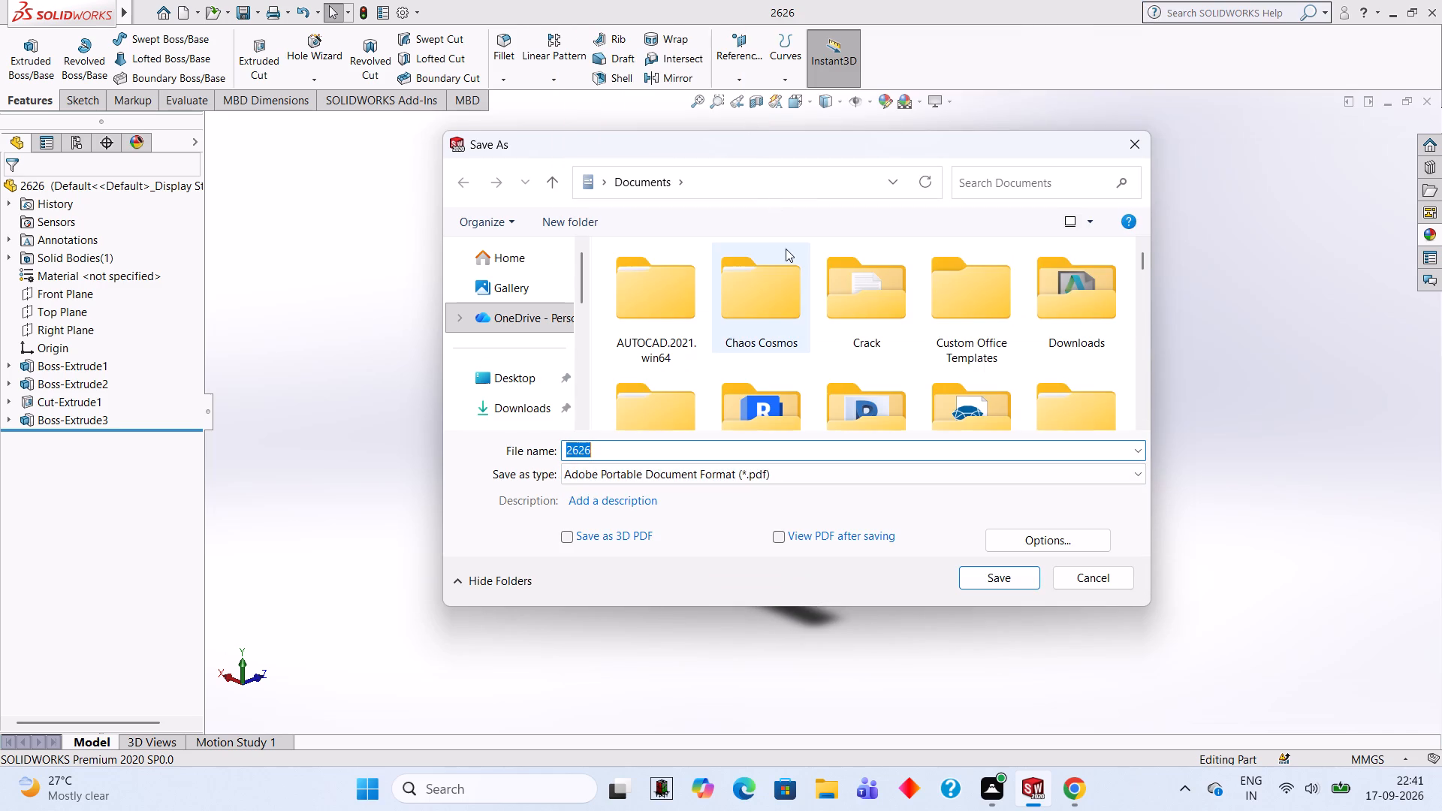
click(966, 574)
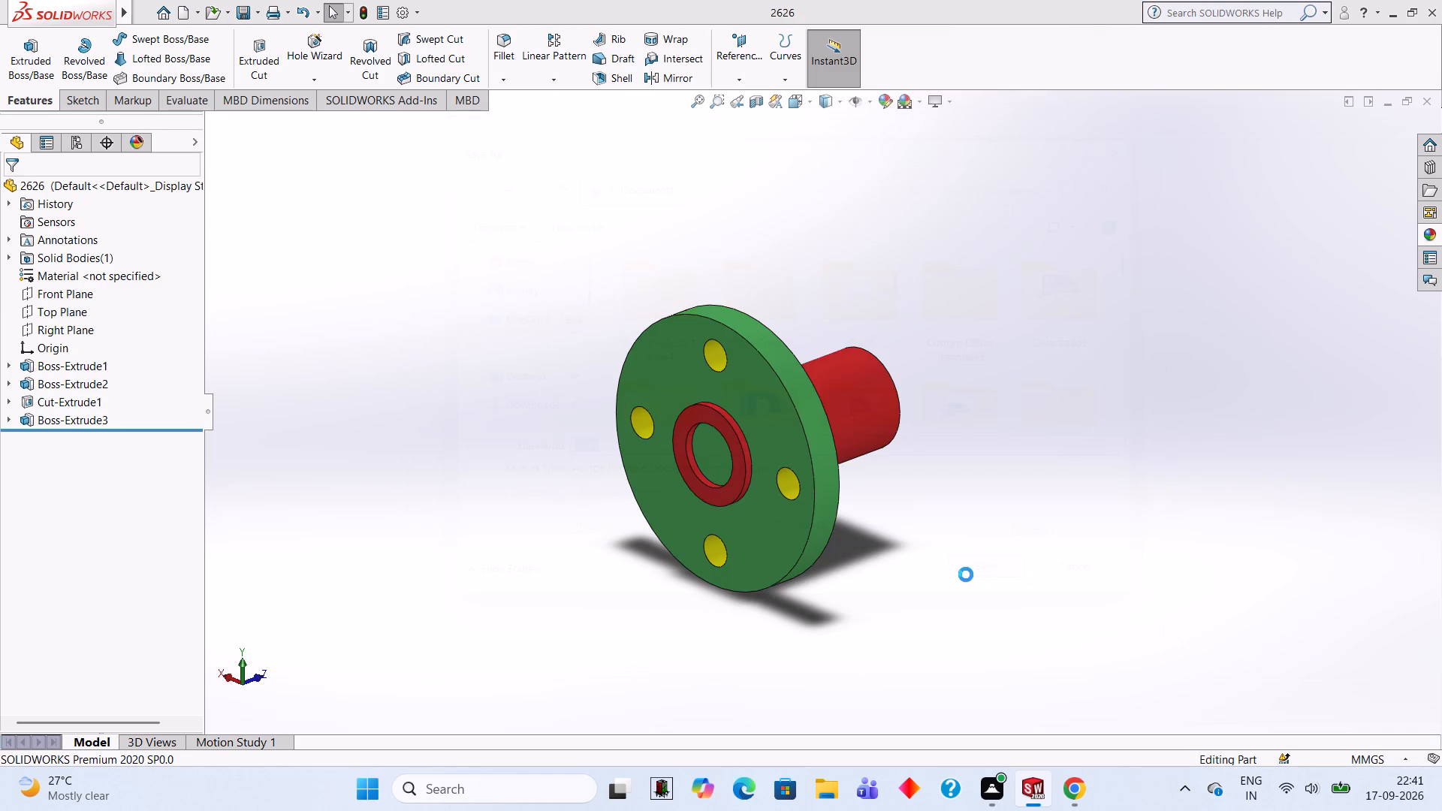